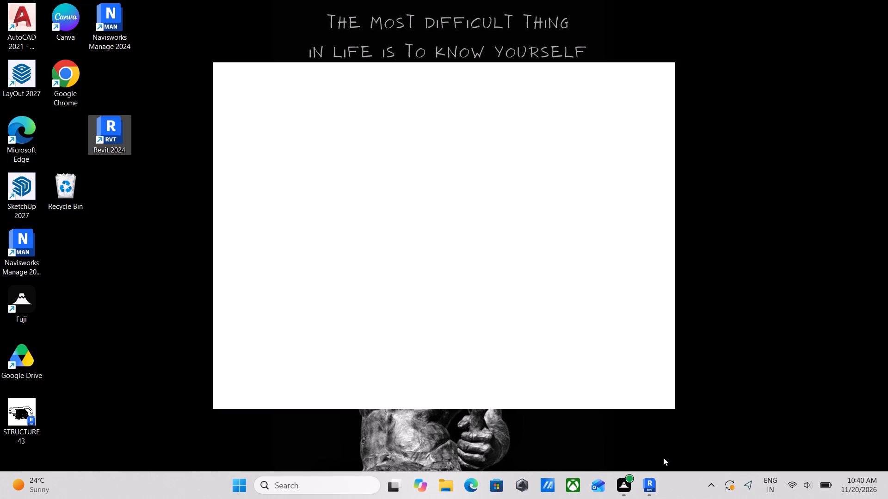
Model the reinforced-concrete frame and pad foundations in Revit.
Switch to the first of the two open Autodesk Revit 2024 windows.
click(565, 407)
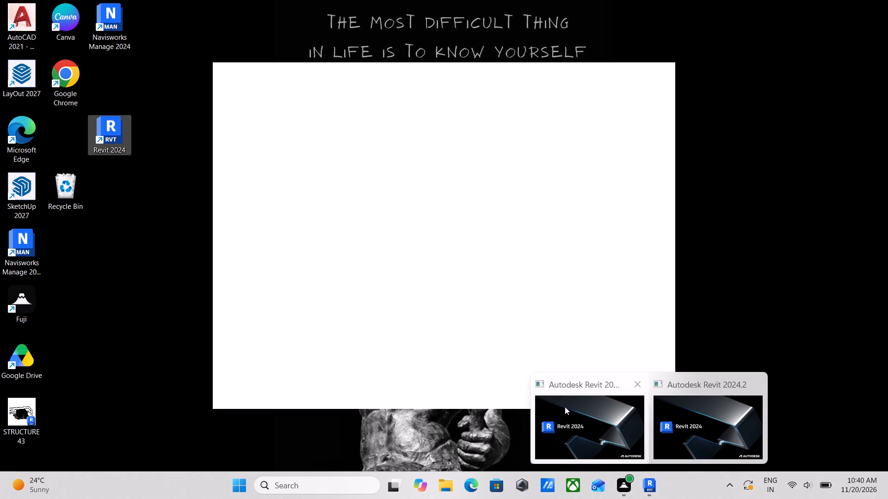
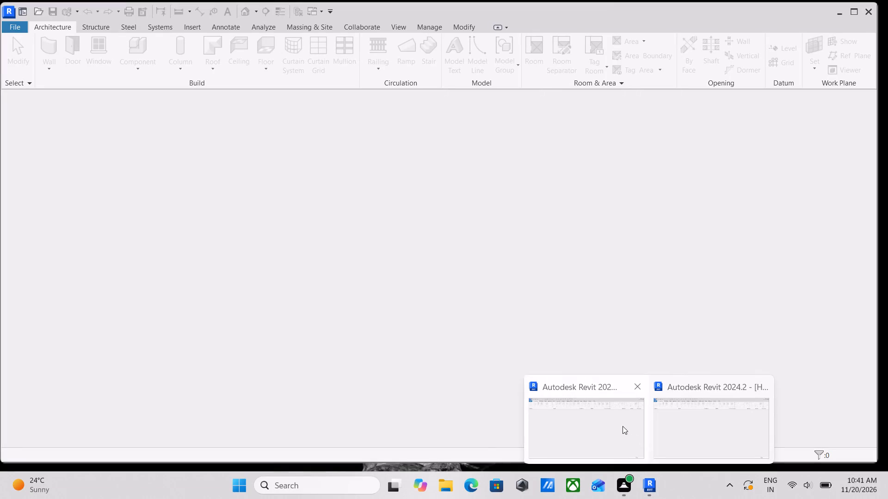
Close the second of the two open Autodesk Revit 2024.2 windows.
click(764, 382)
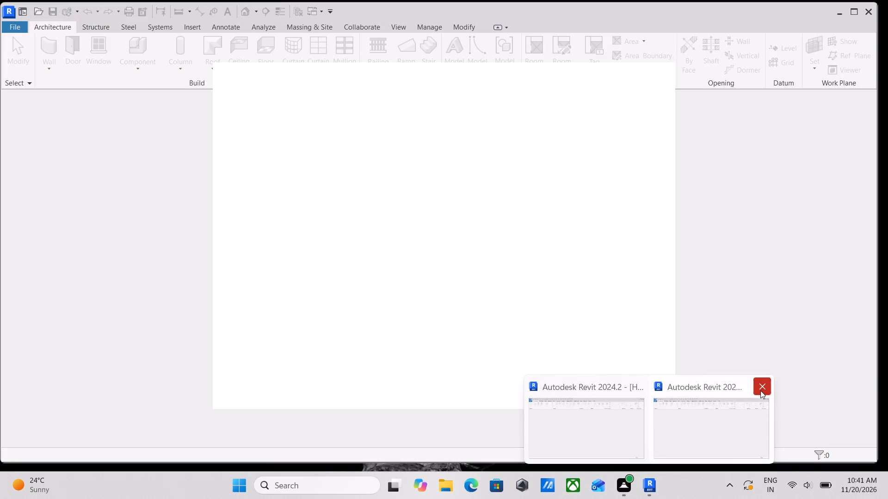
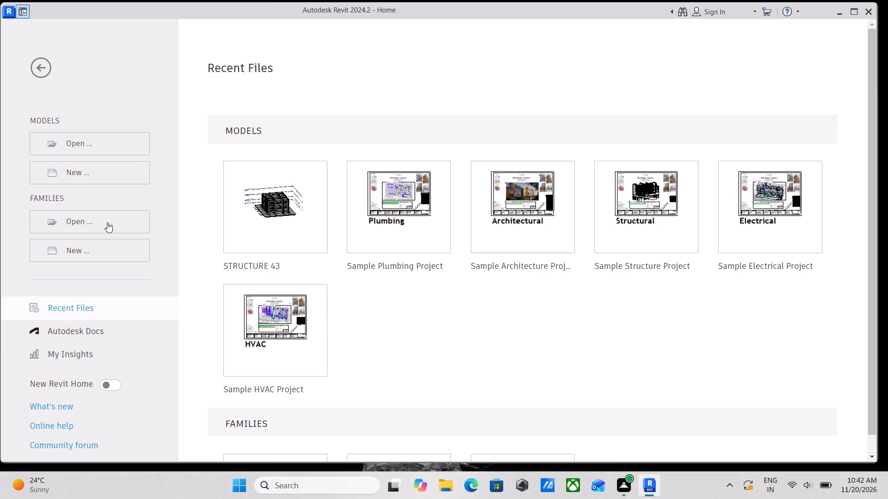
Create a new project from the Structural Analysis-DefaultMetric template.
click(134, 173)
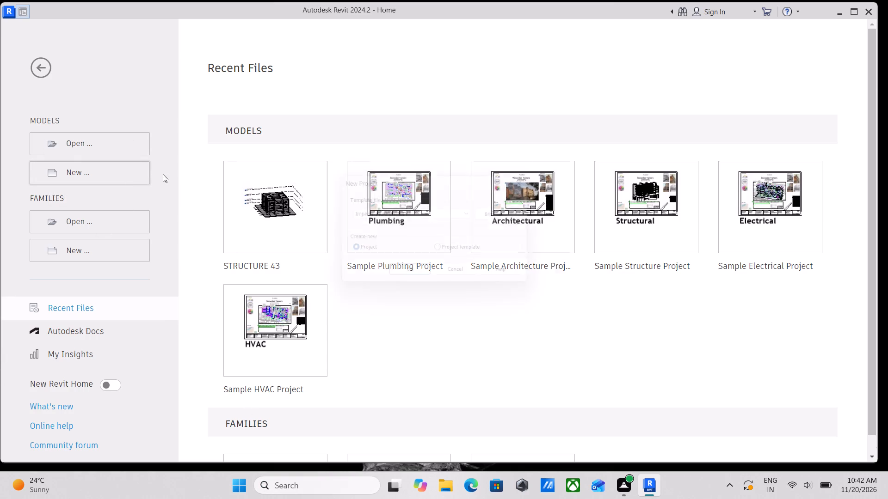
click(454, 214)
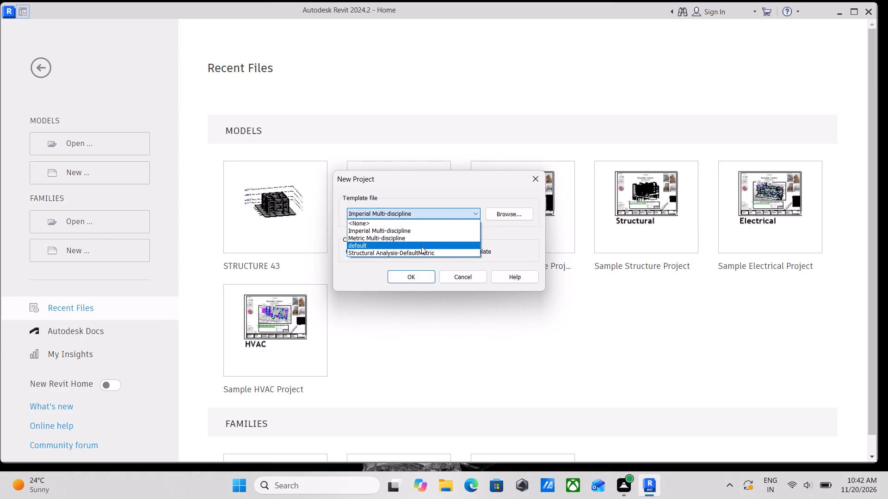
click(417, 256)
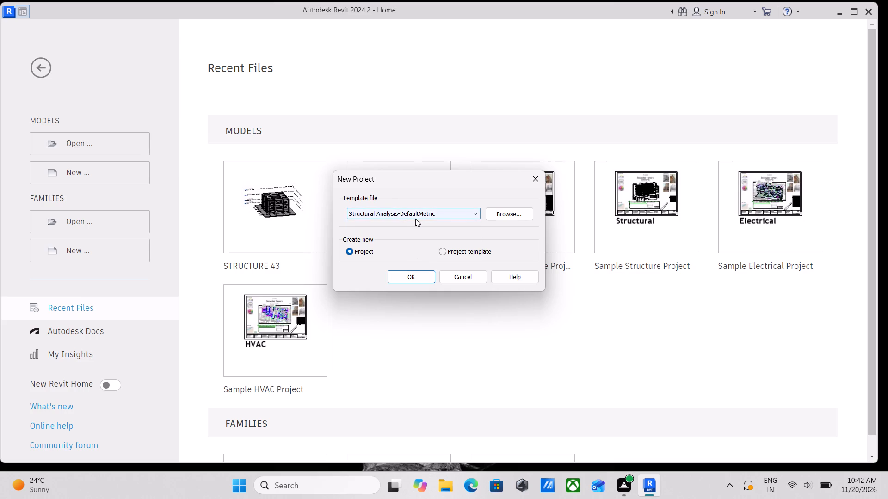
click(415, 219)
click(407, 258)
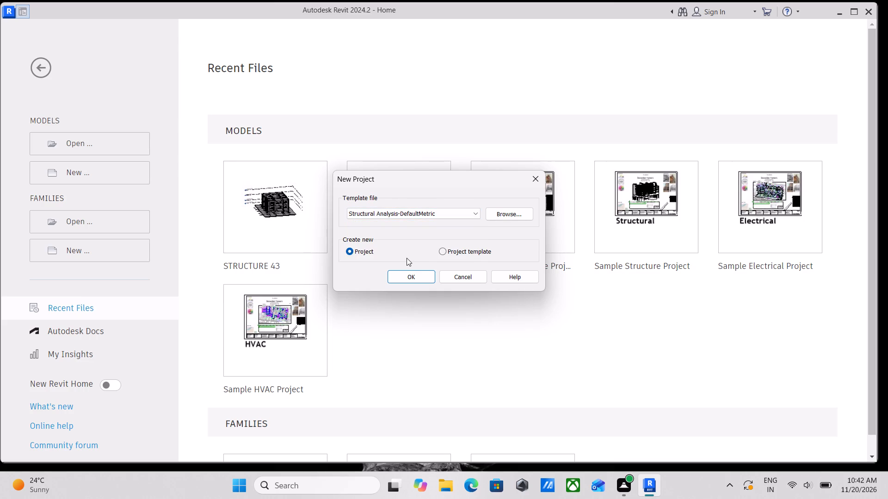
click(419, 274)
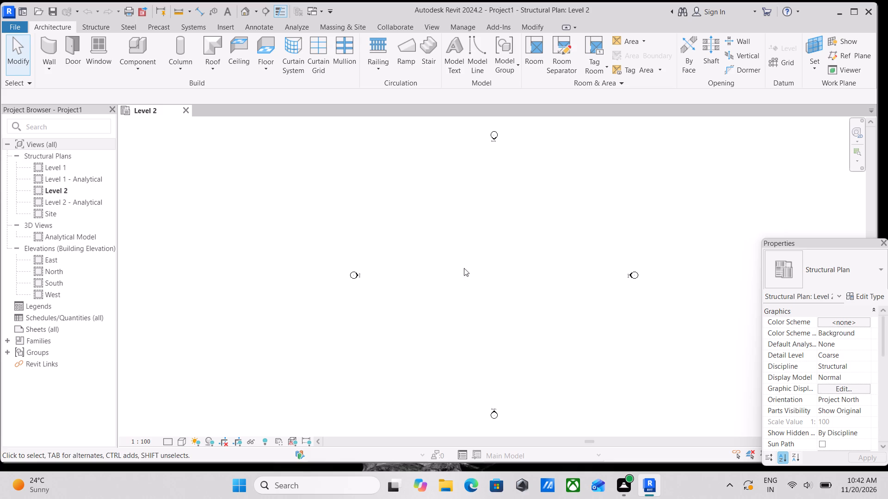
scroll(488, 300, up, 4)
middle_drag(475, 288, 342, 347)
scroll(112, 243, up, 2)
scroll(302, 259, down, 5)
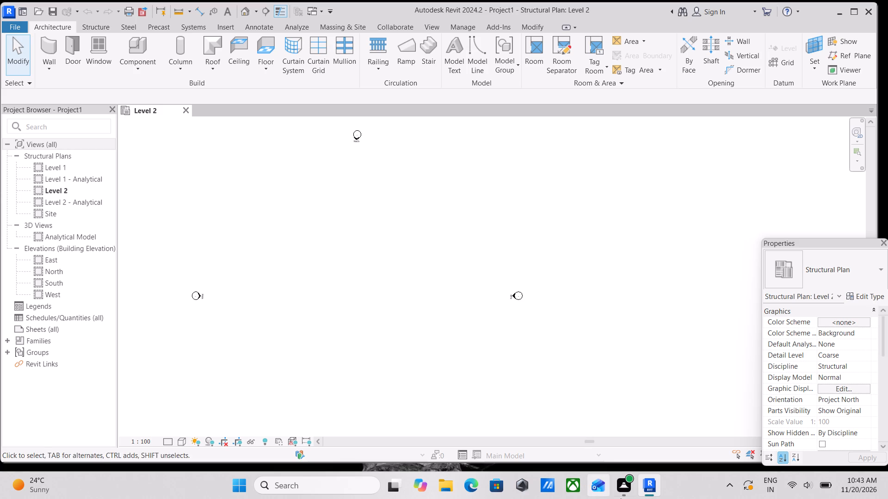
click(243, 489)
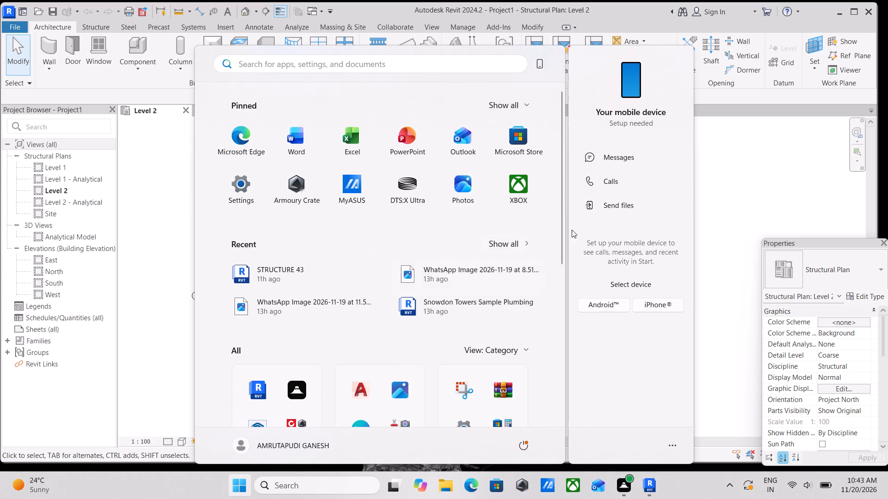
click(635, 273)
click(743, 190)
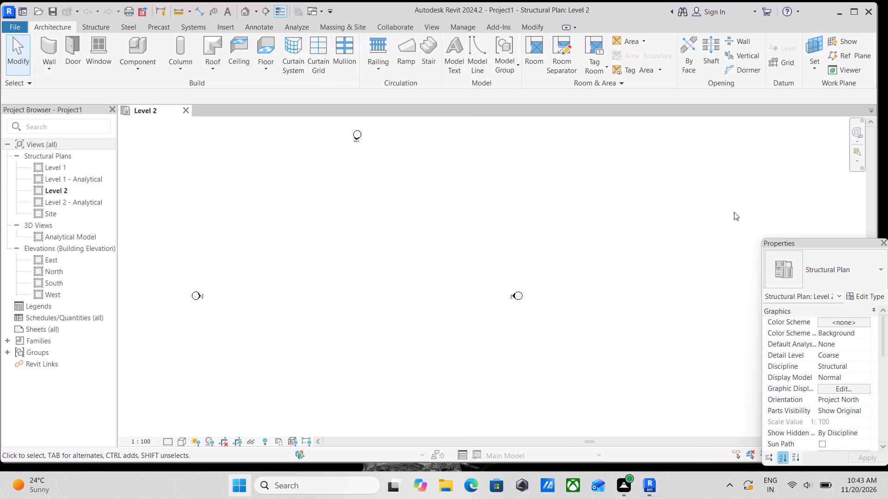
Open the North building elevation and frame its level lines.
double_click(40, 271)
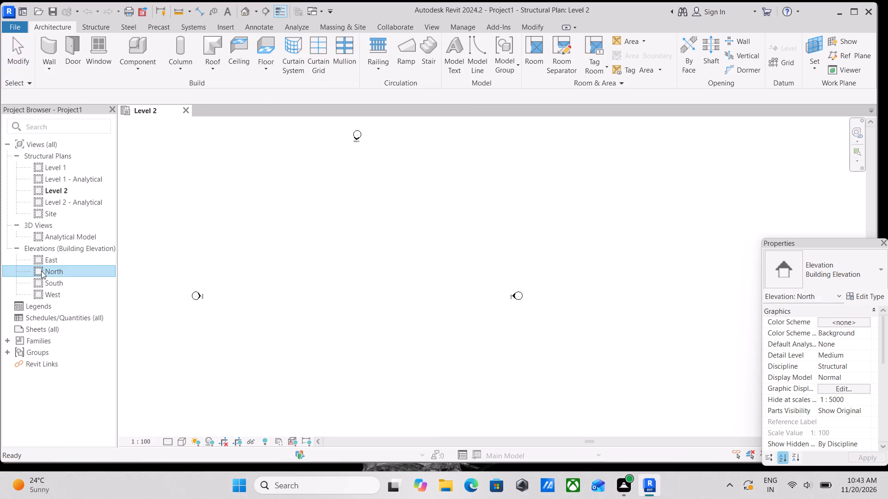
scroll(41, 271, up, 2)
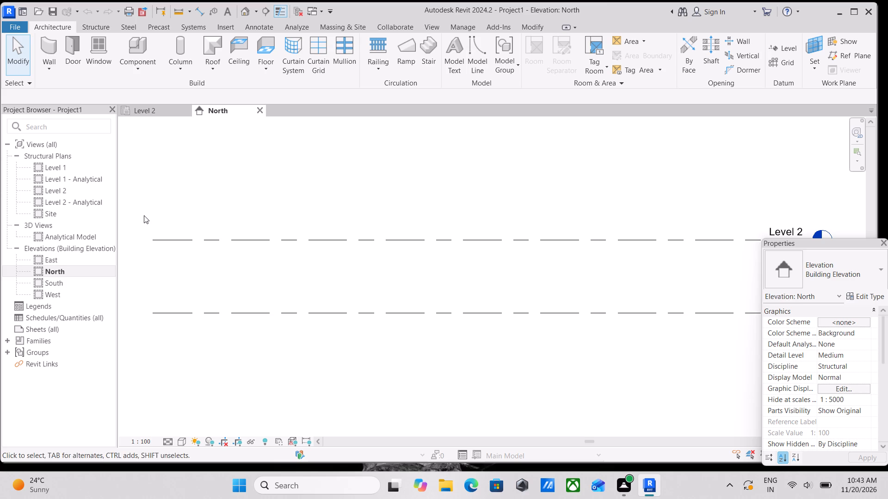
scroll(375, 217, down, 2)
middle_drag(360, 209, 302, 195)
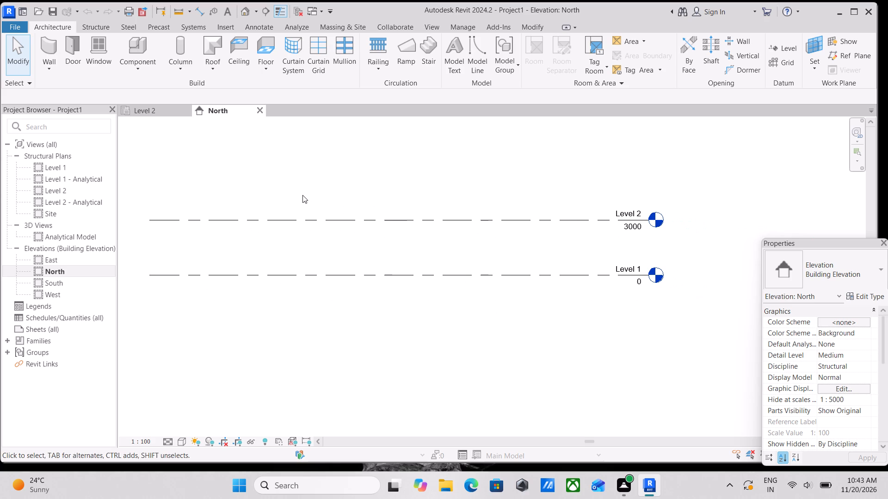
Add a level 6' (1828.8 mm) below Level 1 by picking the Level 1 line with that offset.
text(ll)
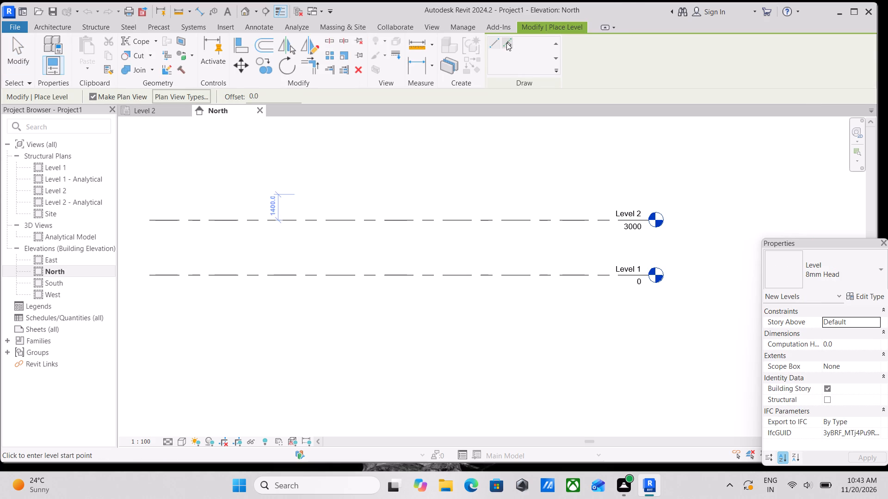
click(506, 43)
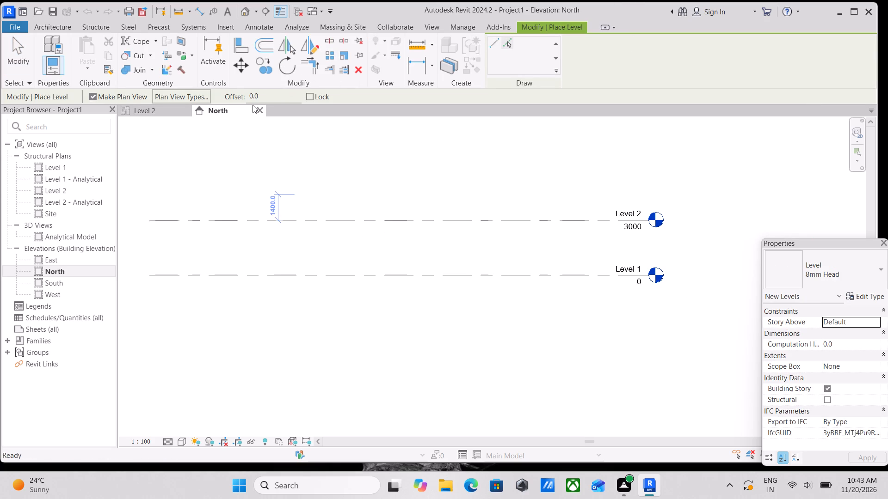
drag(271, 93, 162, 123)
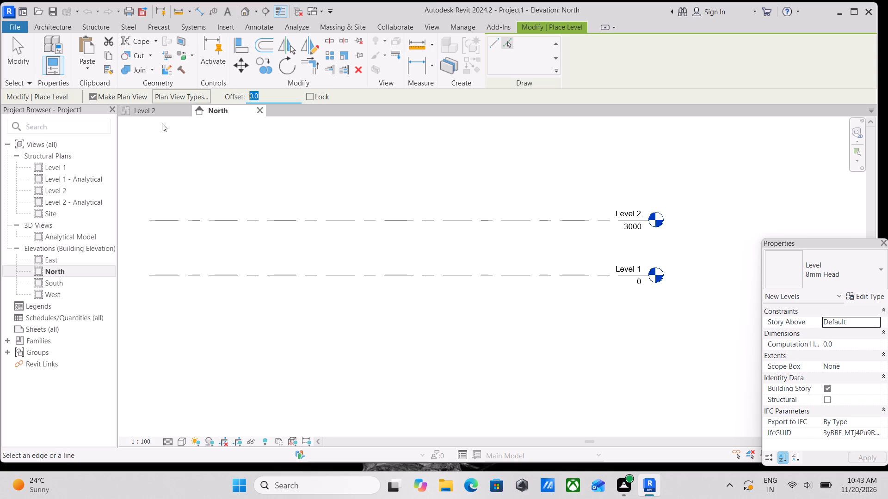
key(6)
key(apostrophe)
key(Return)
click(373, 277)
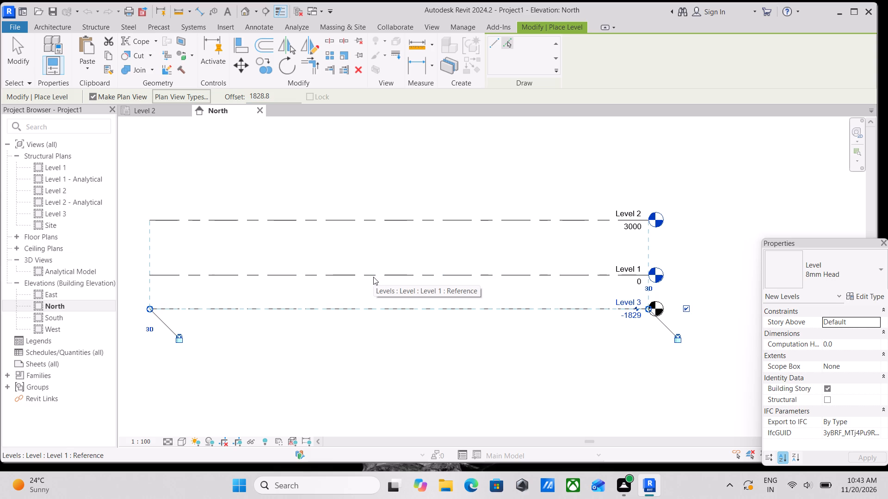
key(Escape)
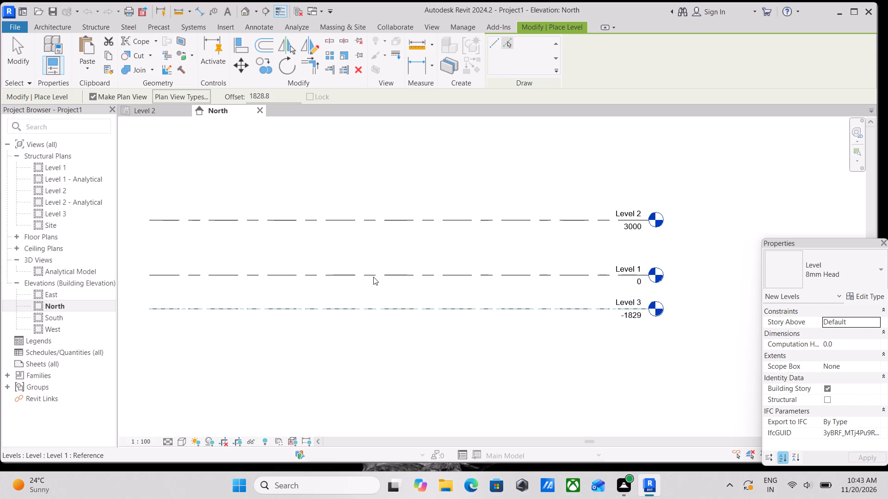
middle_drag(683, 359, 594, 358)
scroll(574, 327, up, 3)
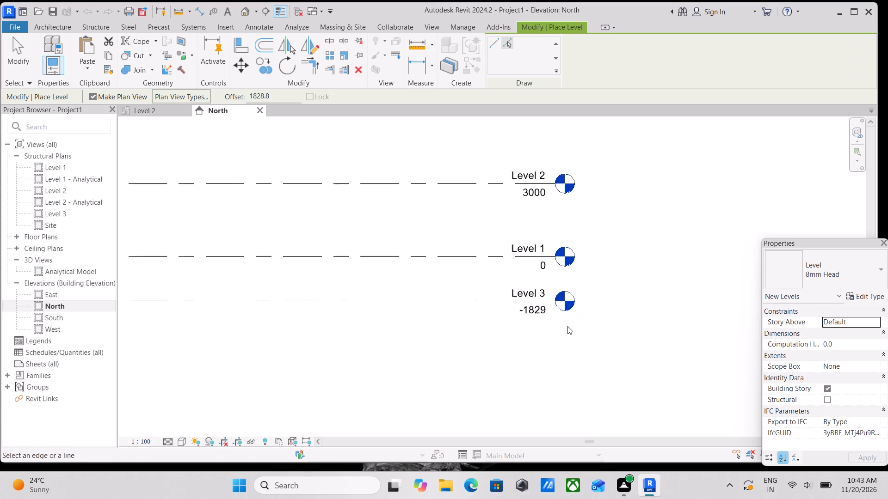
scroll(524, 304, up, 7)
scroll(499, 307, down, 3)
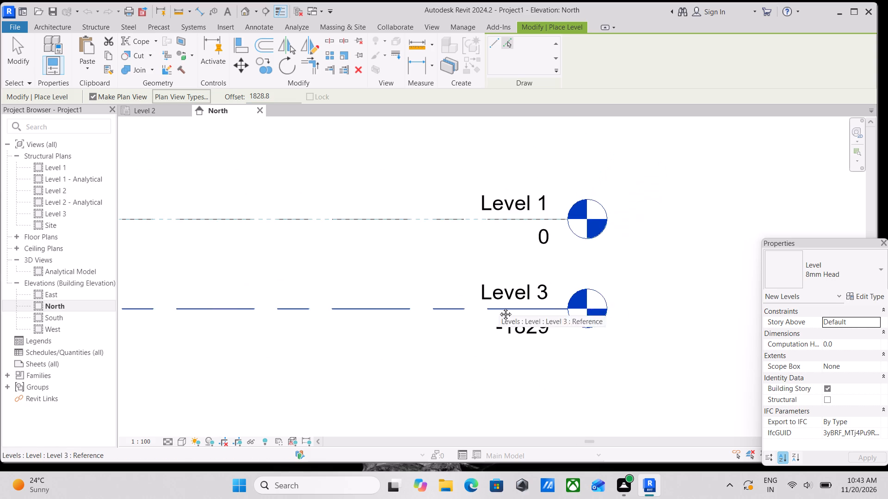
middle_drag(499, 307, 545, 275)
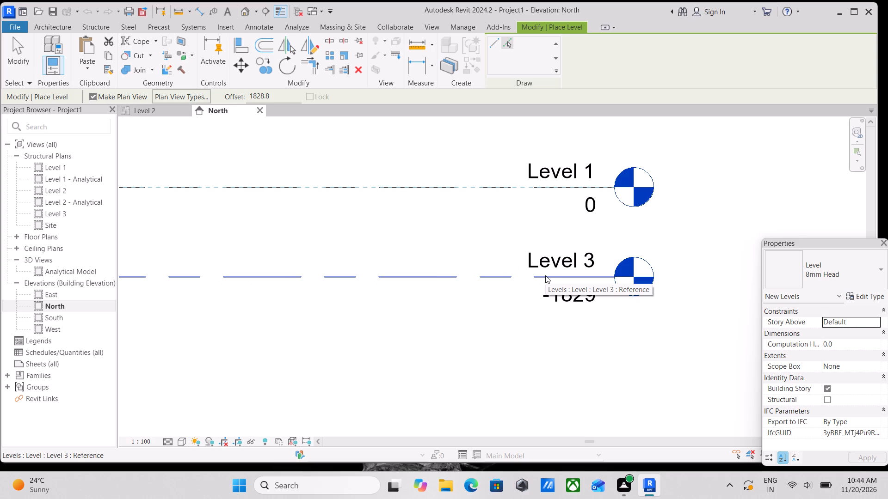
key(Escape)
key(Escape)
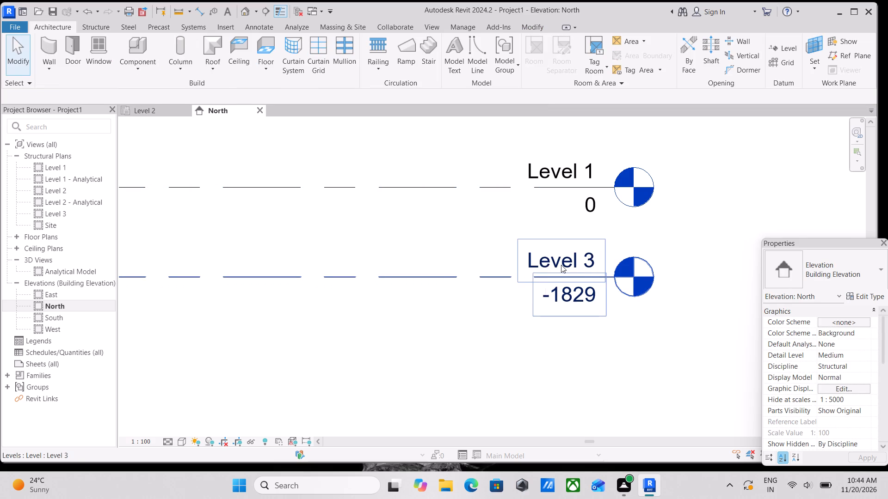
Rename the new level below Level 1 as TOP OF FOOTING and rename its corresponding views too.
double_click(576, 263)
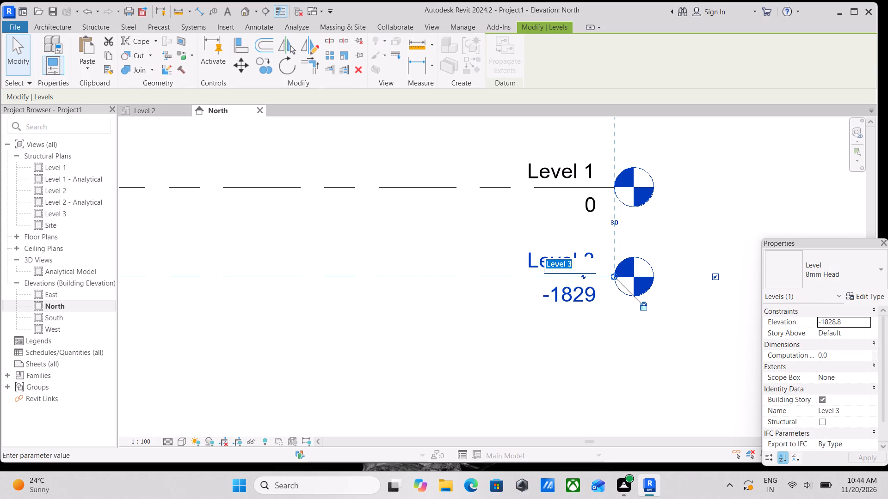
key(t)
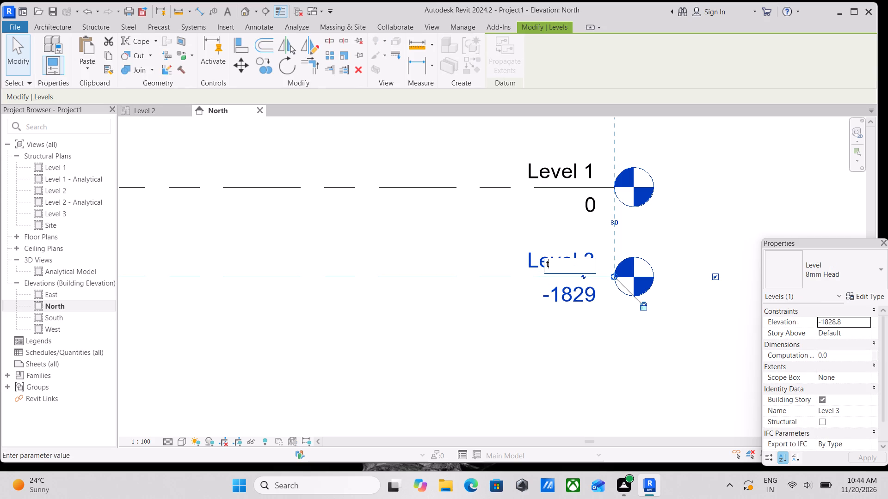
key(o)
key(BackSpace)
key(BackSpace)
key(BackSpace)
key(Tab)
text(TOP)
key(space)
text(O)
text(F)
key(space)
key(f)
text(OO)
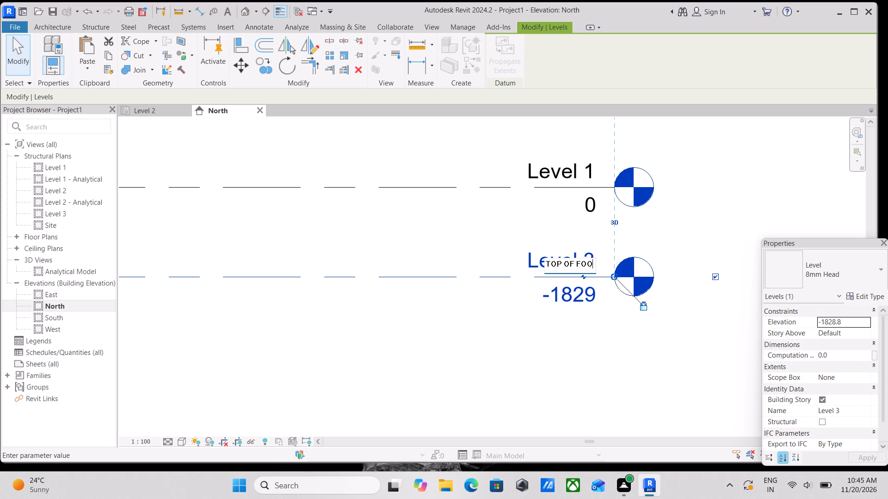
key(t)
key(i)
key(n)
key(g)
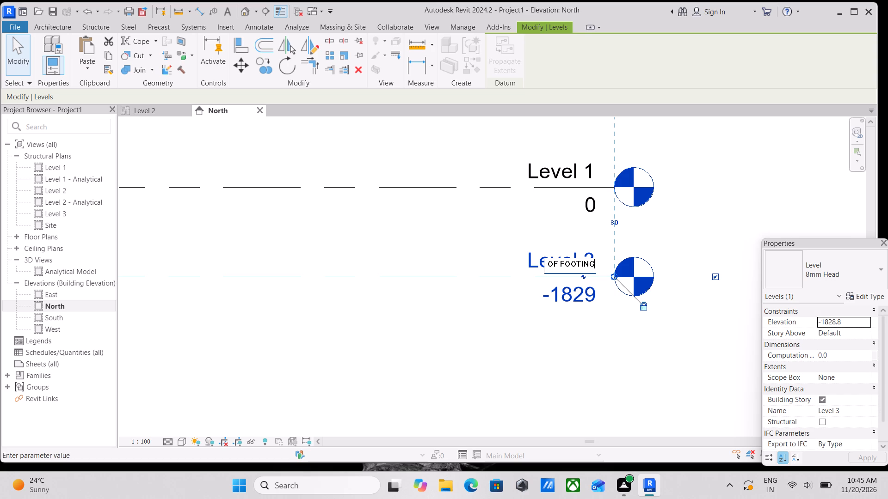
key(Return)
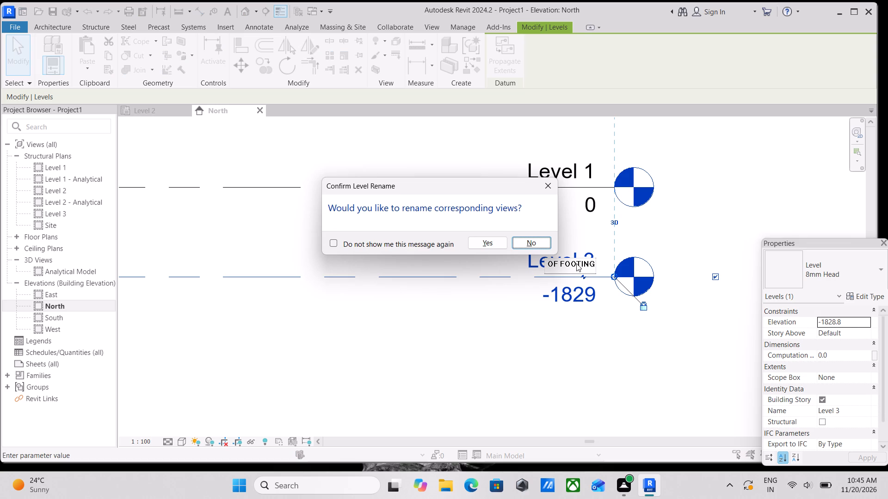
click(481, 242)
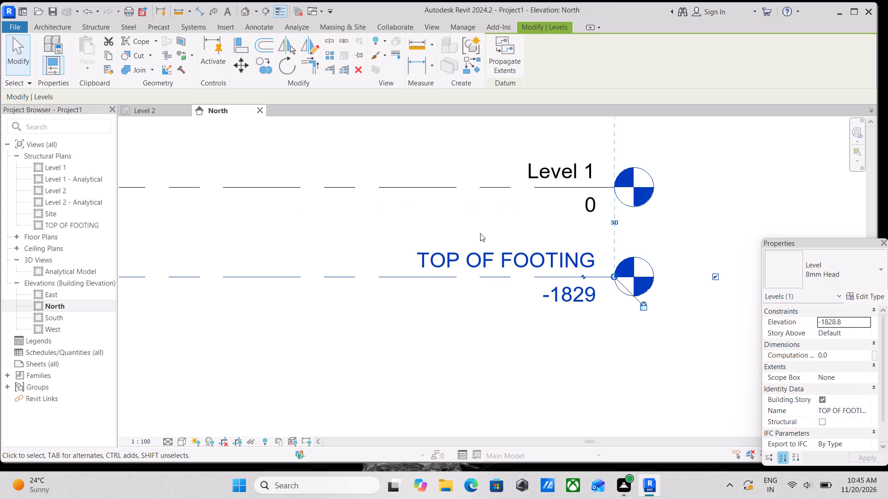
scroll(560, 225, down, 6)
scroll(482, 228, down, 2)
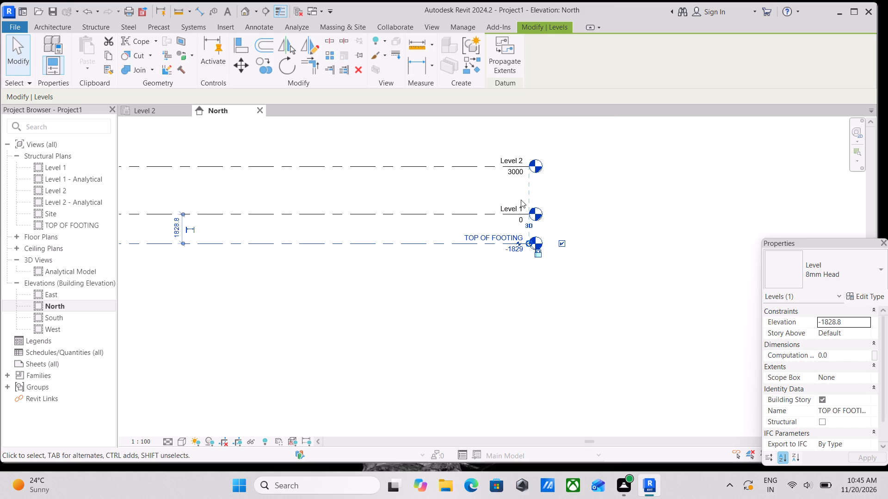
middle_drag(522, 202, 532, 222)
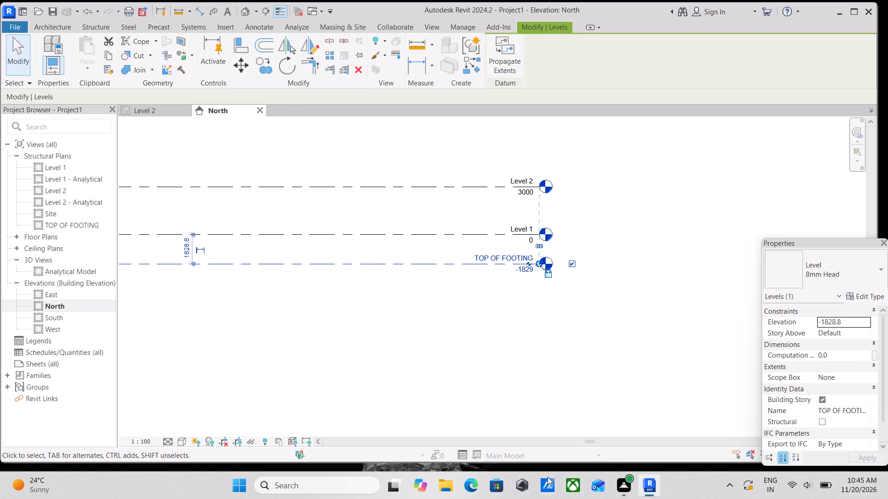
Open the recent WhatsApp reference image of the G+3 structure and examine its typical floor structural plan and grid spacing.
click(237, 485)
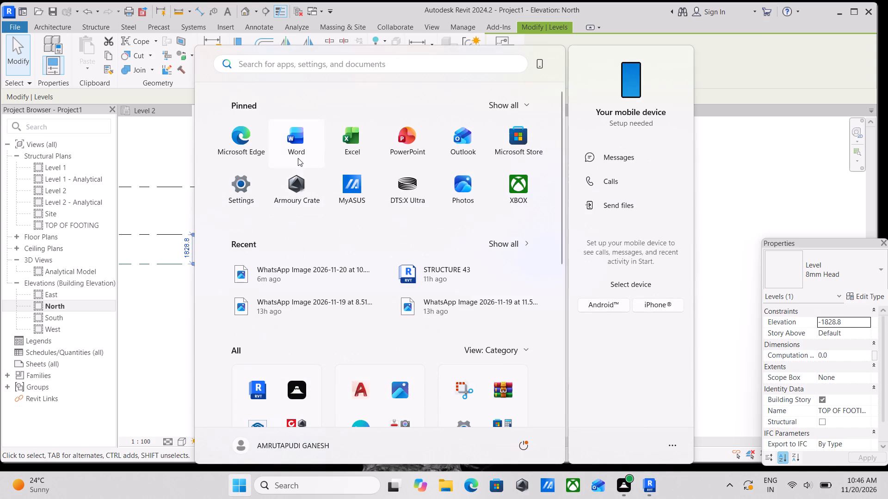
scroll(304, 149, up, 1)
click(325, 269)
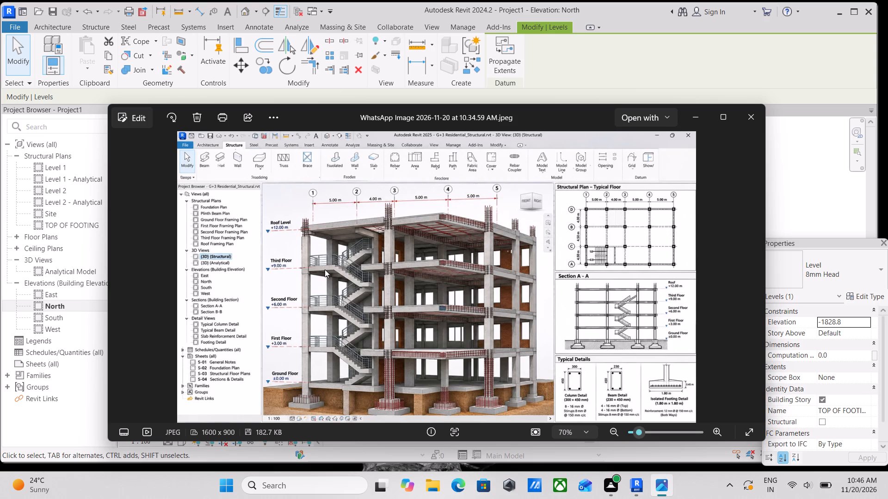
scroll(652, 235, up, 3)
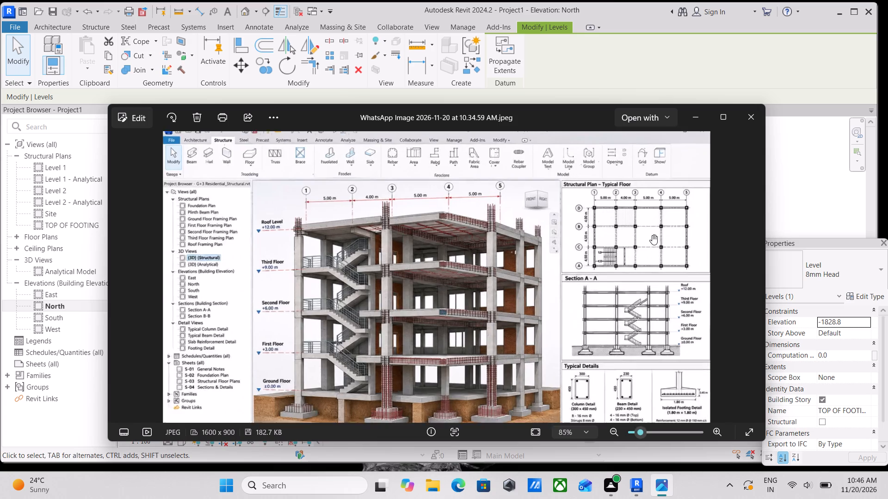
scroll(638, 228, up, 3)
middle_drag(619, 226, 564, 196)
scroll(615, 226, up, 1)
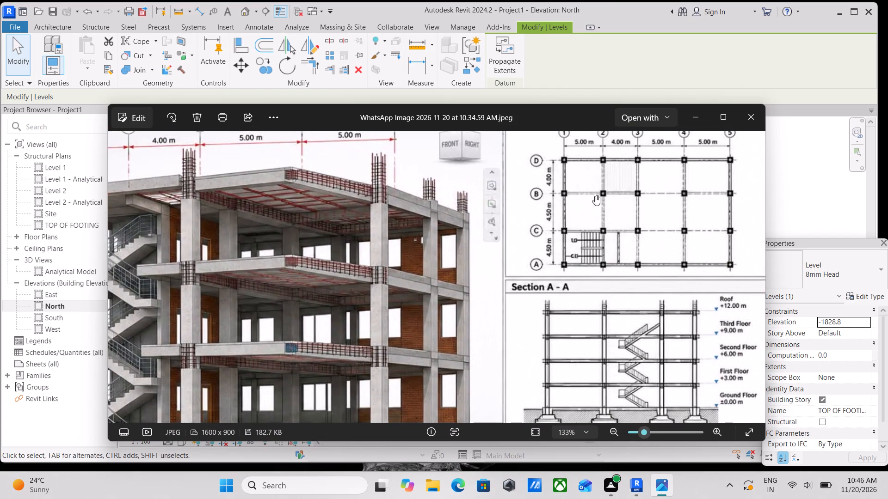
middle_drag(617, 196, 508, 232)
scroll(670, 227, up, 3)
scroll(670, 227, down, 4)
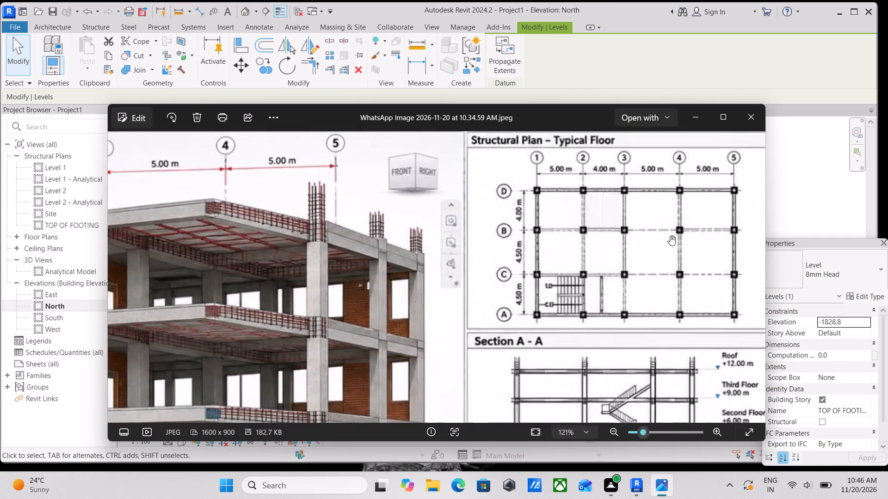
scroll(719, 378, down, 3)
Examine Section A-A in the reference image for the footings and floor level elevations, and close the image.
middle_drag(713, 377, 687, 268)
scroll(672, 450, up, 3)
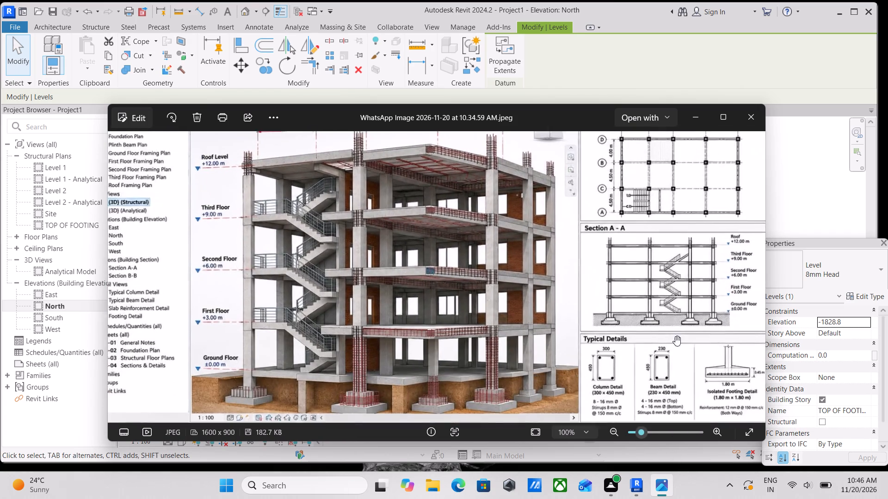
scroll(675, 327, up, 16)
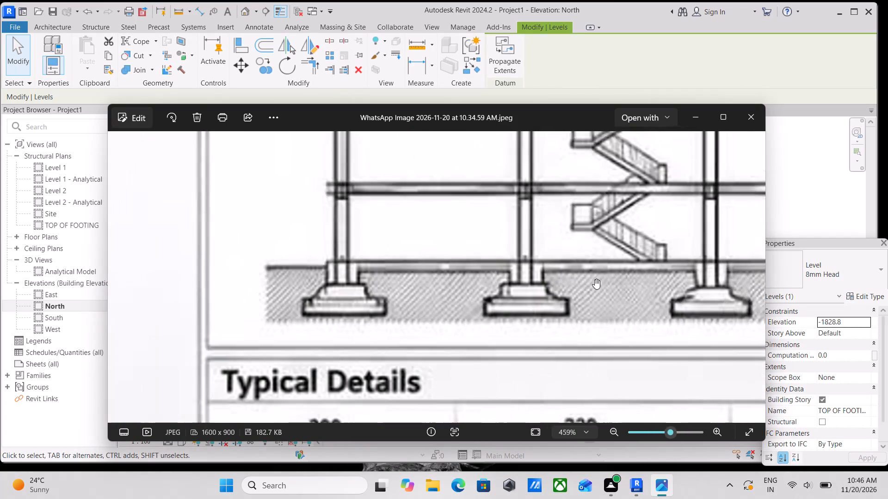
middle_drag(585, 276, 247, 290)
scroll(573, 285, down, 2)
middle_drag(525, 288, 514, 290)
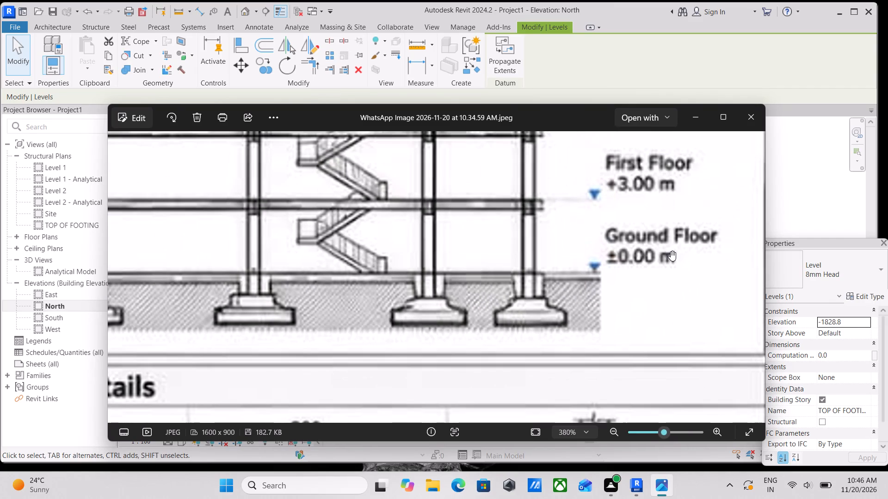
scroll(671, 251, up, 3)
scroll(671, 251, down, 8)
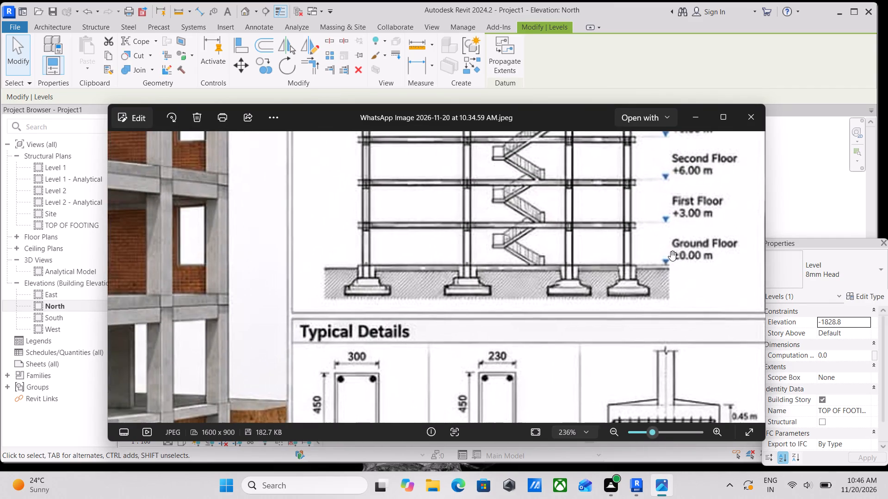
scroll(671, 251, down, 6)
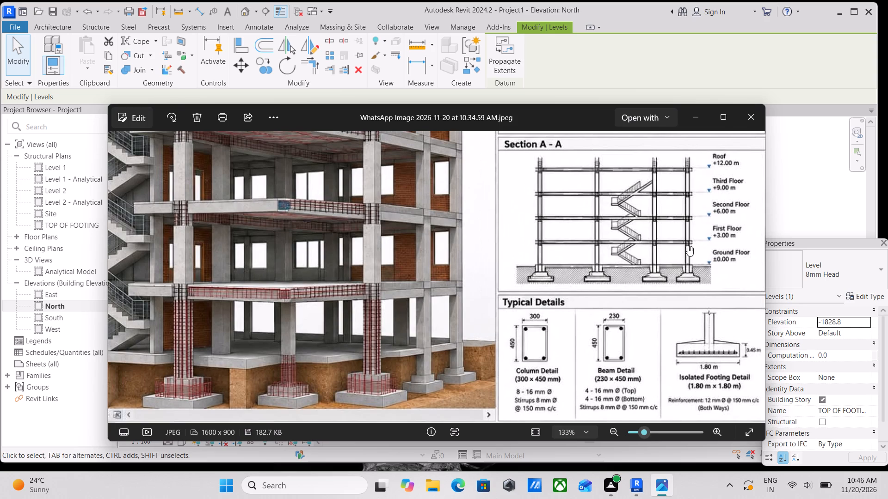
scroll(693, 246, up, 4)
middle_drag(705, 243, 566, 283)
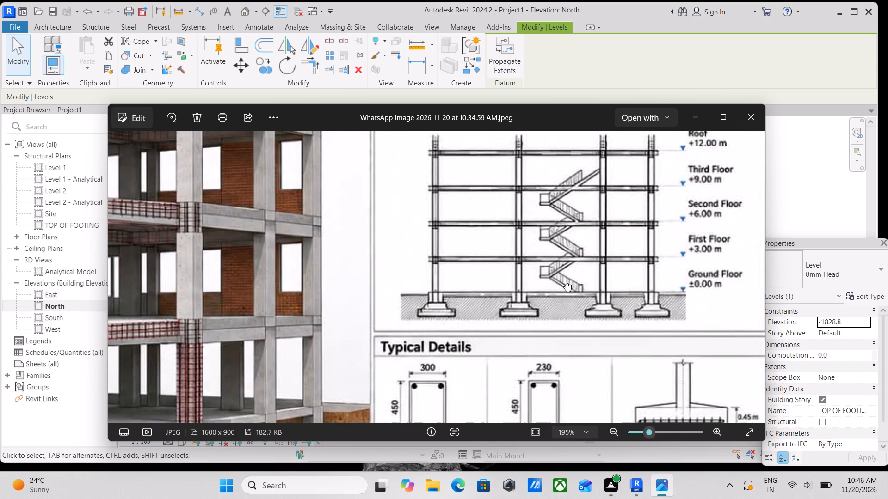
middle_drag(566, 283, 566, 284)
middle_drag(630, 196, 630, 236)
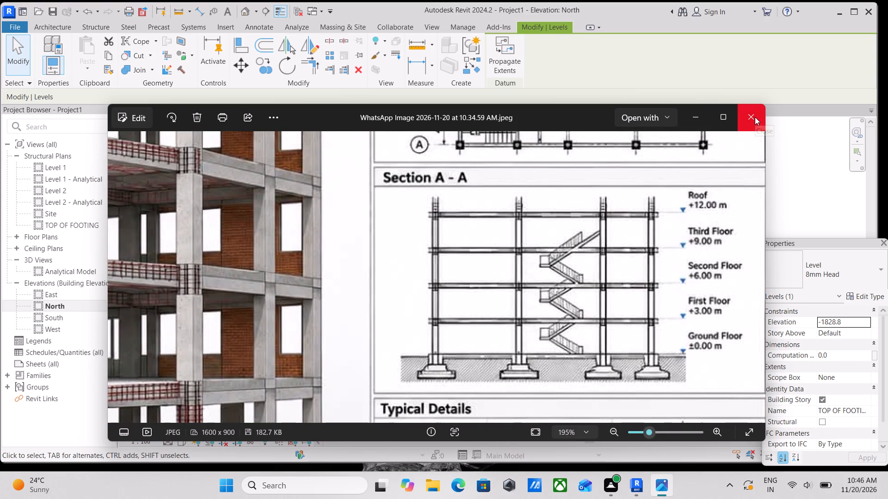
click(755, 117)
Set the height of Level 2 above Level 1 to 3 m in the North elevation.
scroll(418, 240, up, 3)
middle_drag(362, 230, 528, 274)
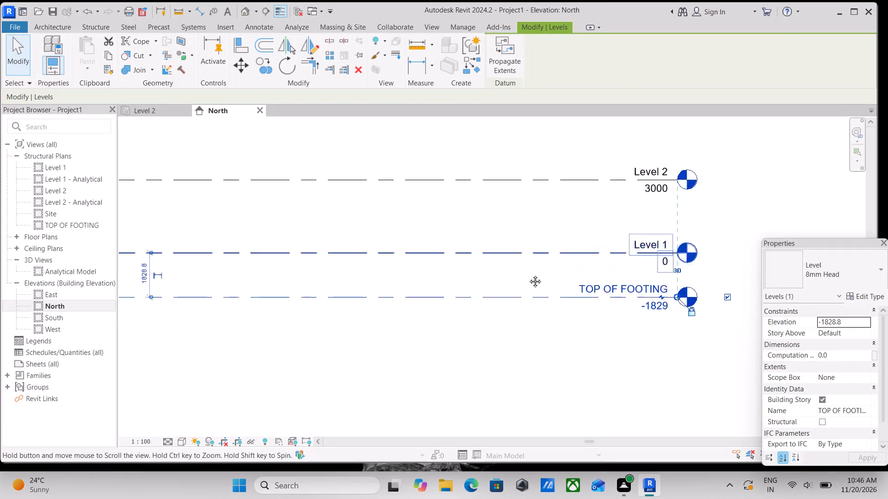
middle_drag(528, 274, 549, 279)
scroll(444, 229, up, 1)
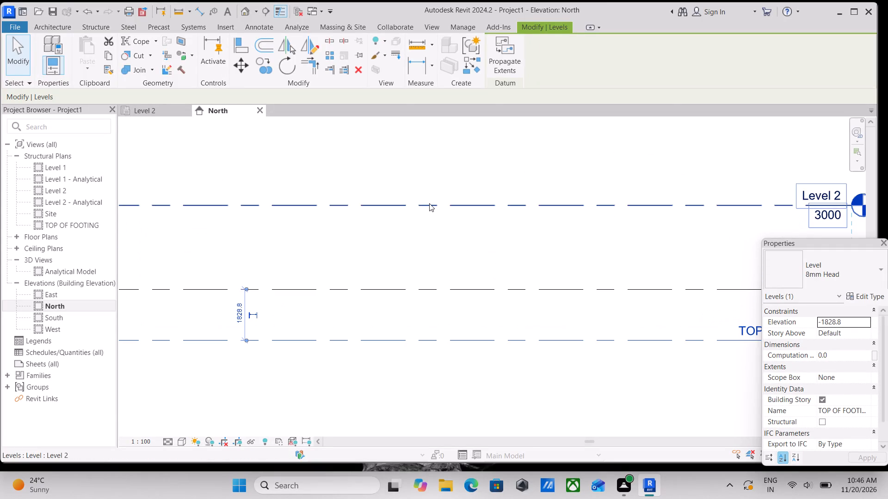
click(429, 203)
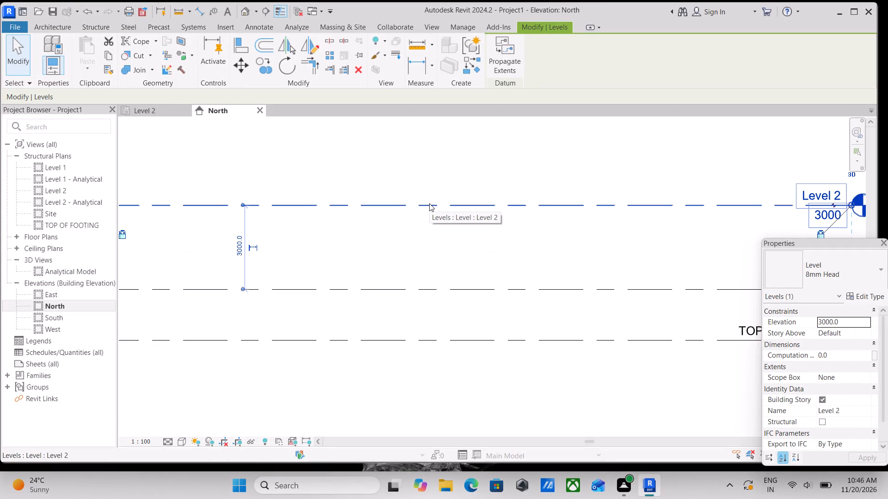
scroll(421, 221, down, 2)
middle_drag(427, 216, 434, 186)
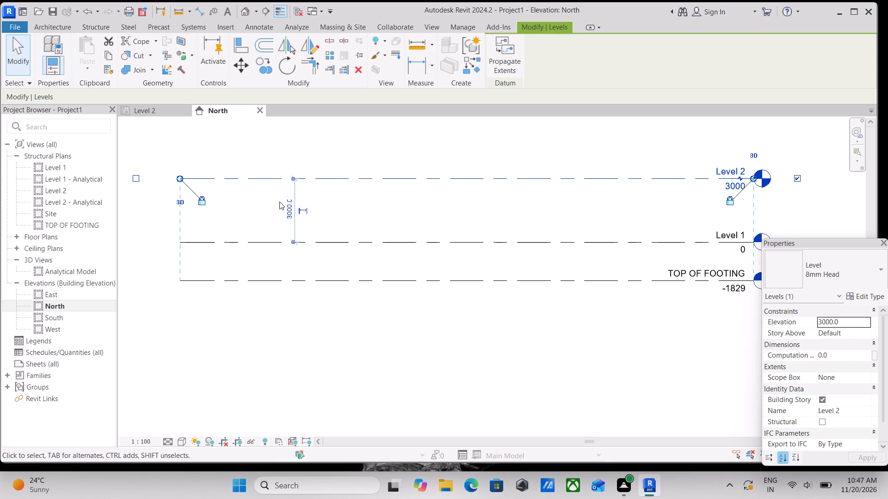
click(284, 208)
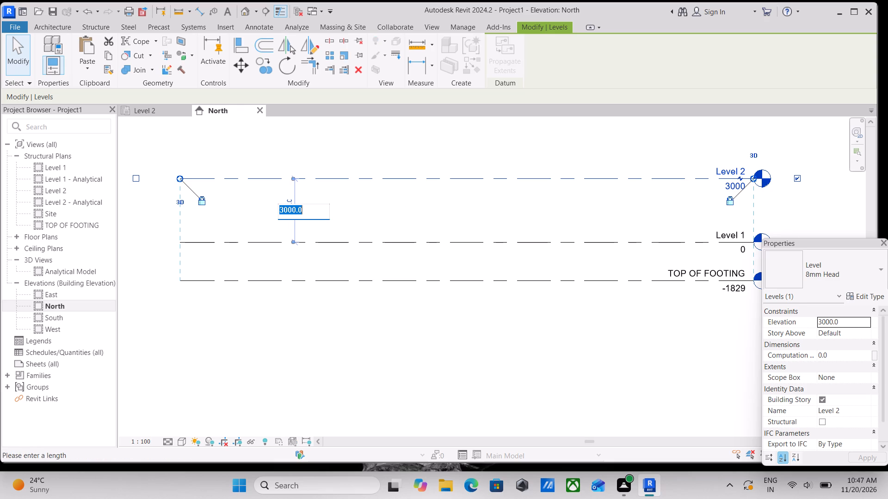
key(3)
key(m)
key(Return)
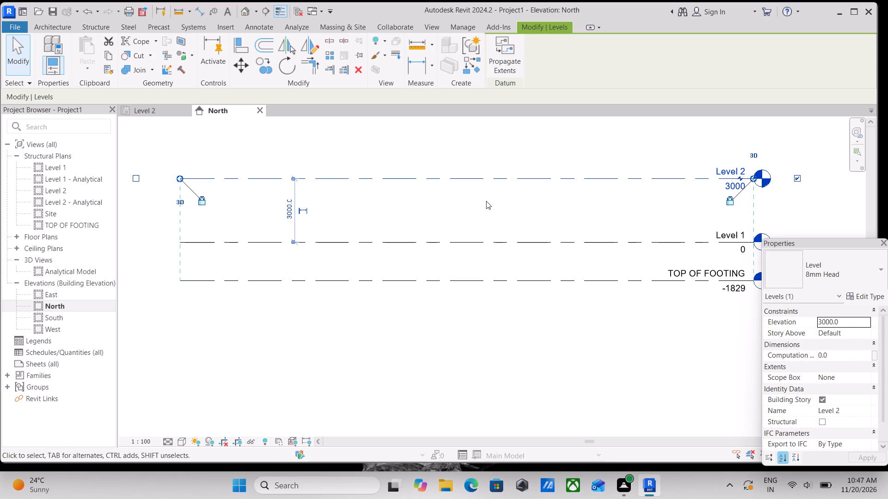
Add two more levels above Level 2 at 3 m spacing by picking the topmost level line each time with a 3 m offset.
middle_drag(387, 218, 352, 286)
scroll(479, 238, down, 2)
middle_drag(479, 238, 487, 262)
text(LL)
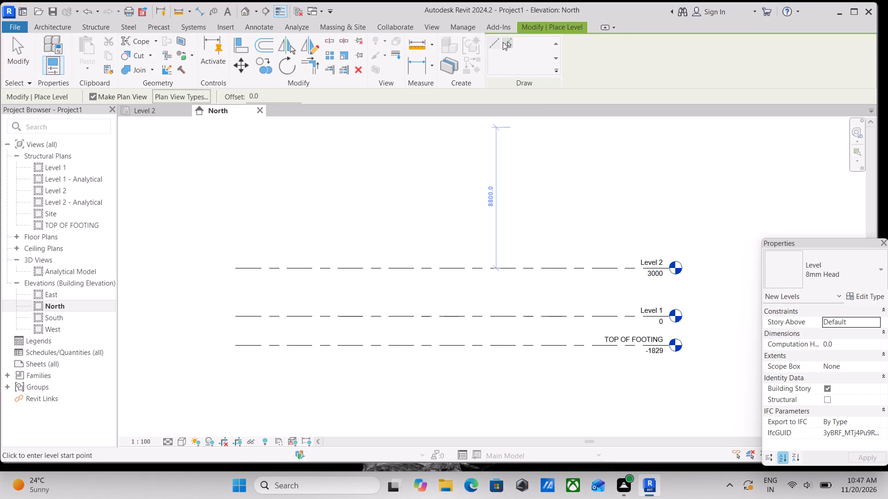
click(504, 42)
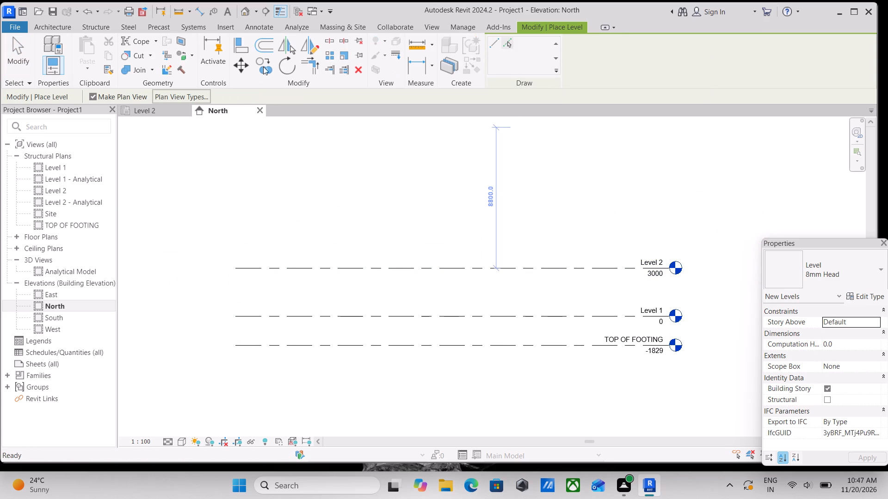
drag(272, 99, 211, 102)
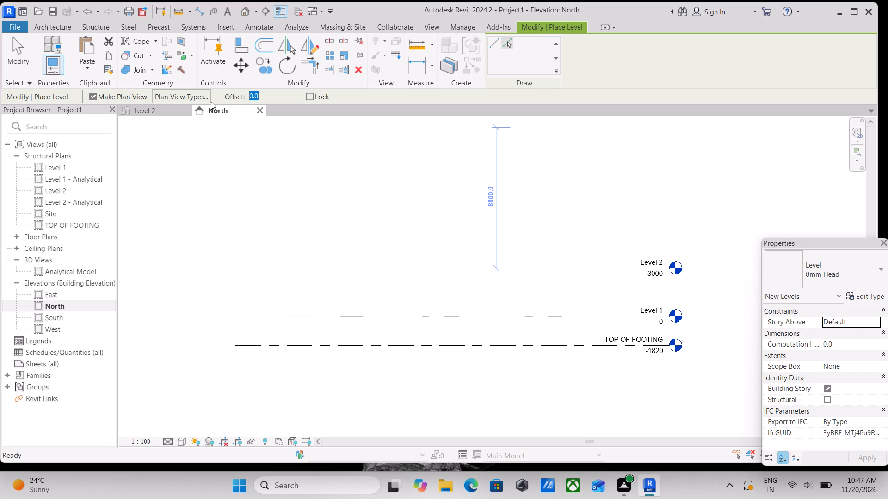
key(3)
key(m)
key(Return)
click(318, 265)
middle_drag(409, 249, 345, 321)
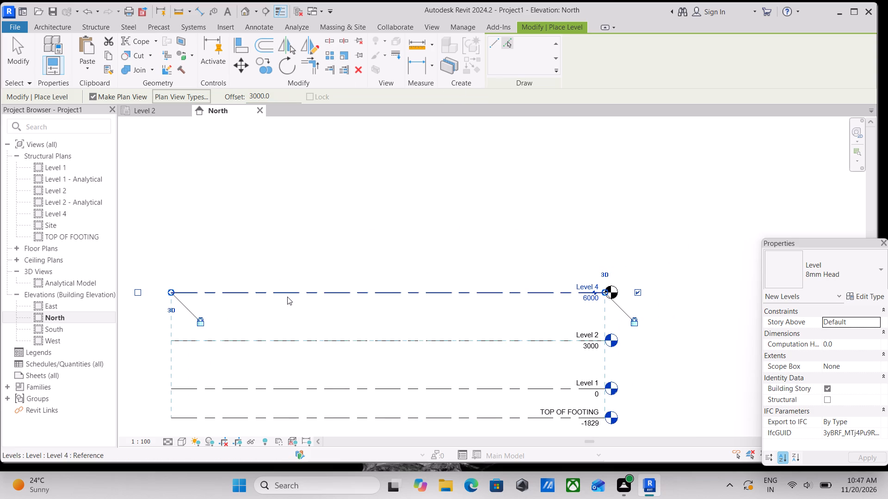
click(290, 290)
scroll(590, 287, down, 1)
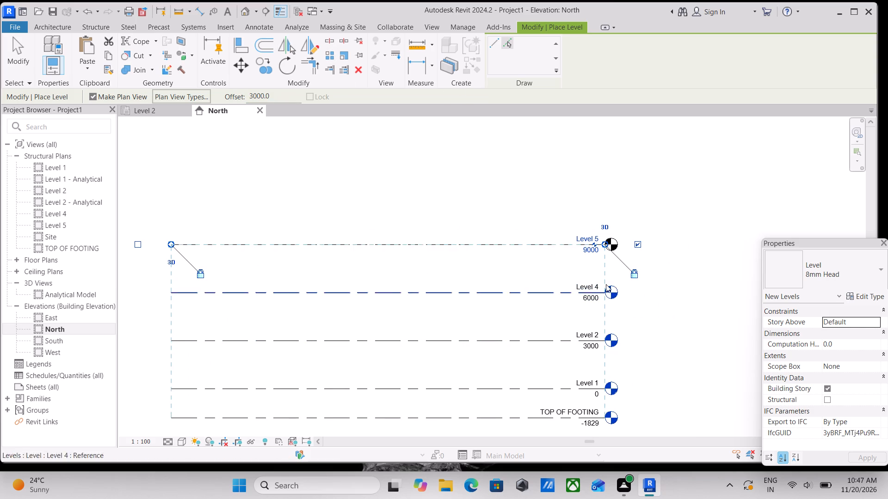
key(Escape)
key(Escape)
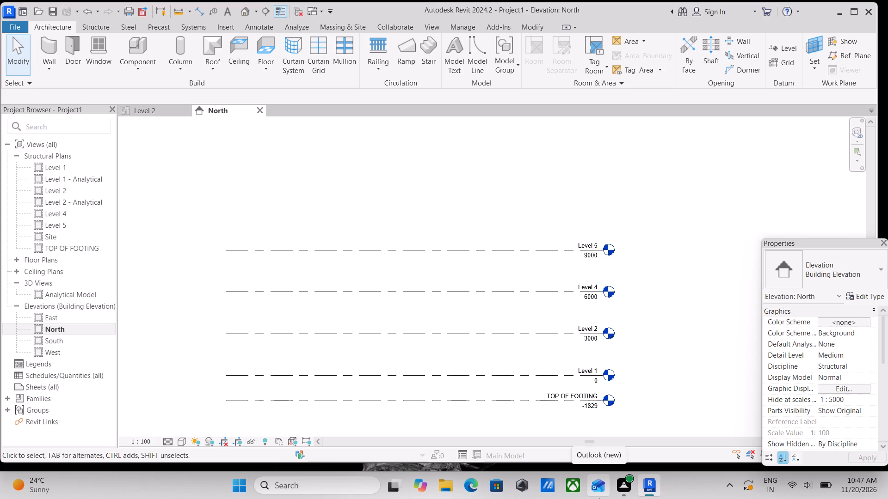
Rename Level 1 as GROUND LEVEL in the North elevation and rename its corresponding views too.
scroll(516, 485, up, 1)
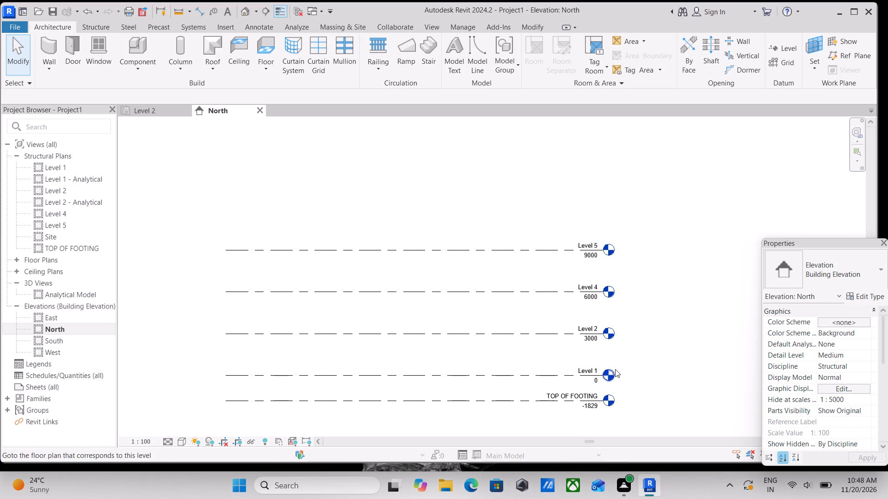
scroll(613, 367, up, 3)
middle_drag(564, 367, 564, 342)
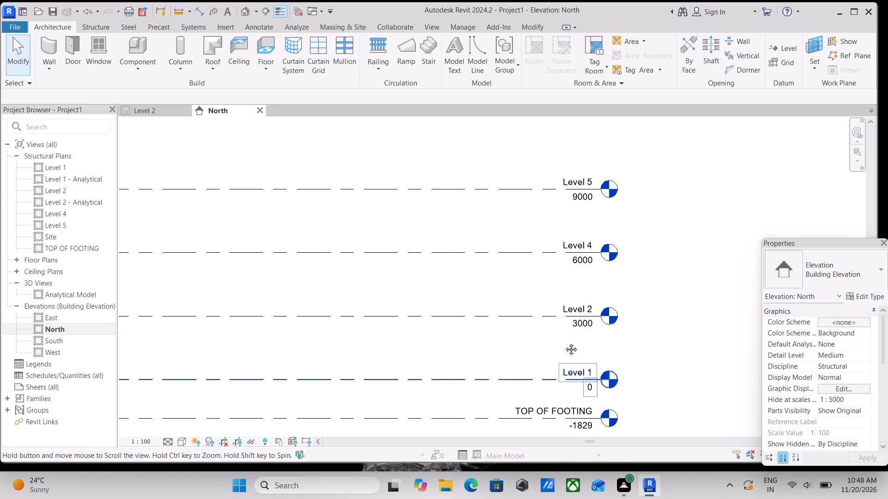
middle_drag(564, 342, 566, 271)
scroll(575, 286, up, 9)
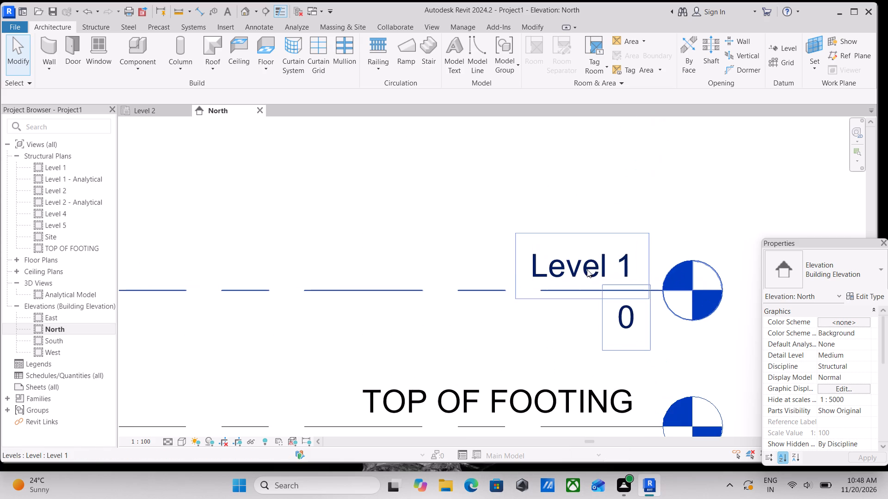
click(596, 266)
click(596, 266)
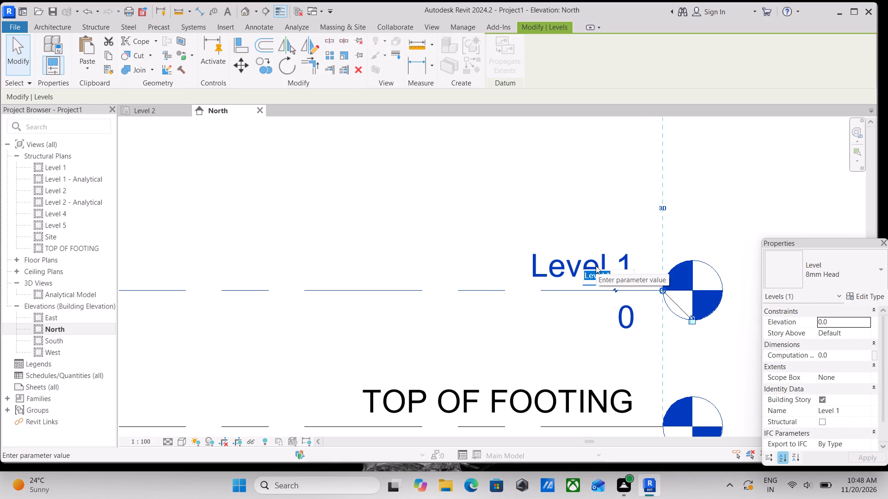
text(GR)
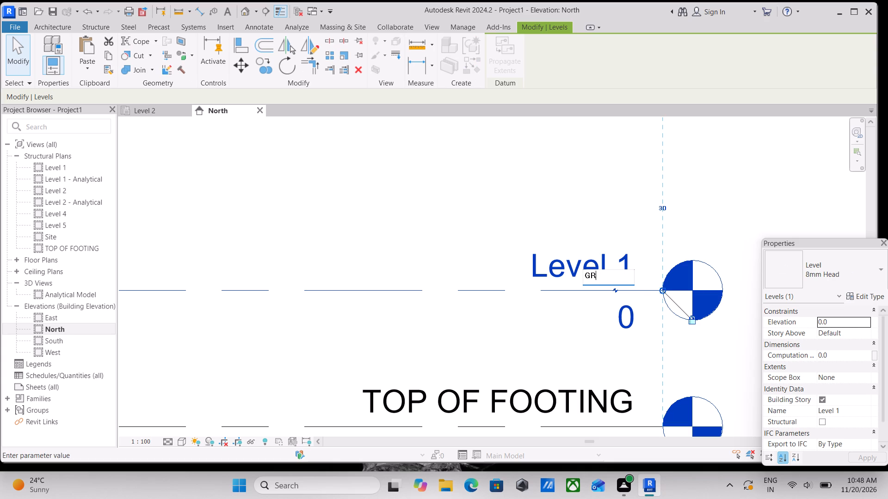
text(OU)
key(n)
text(D)
key(space)
key(l)
text(EV)
text(EL)
key(Return)
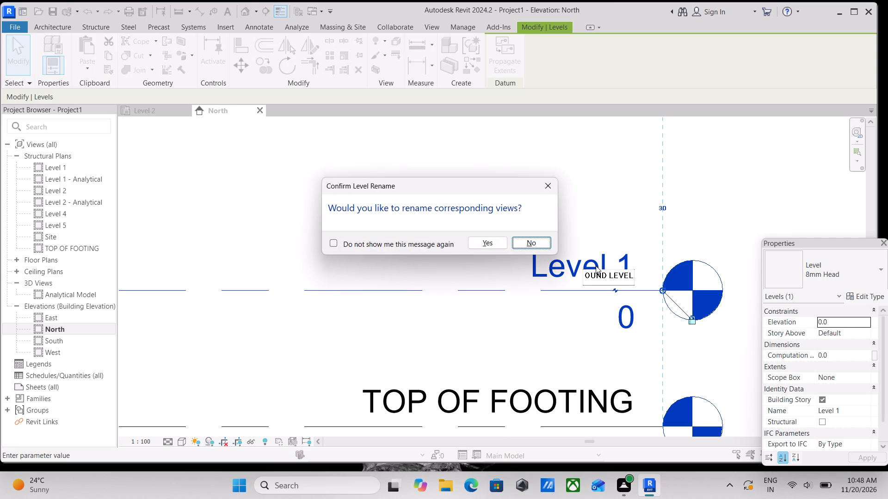
click(481, 243)
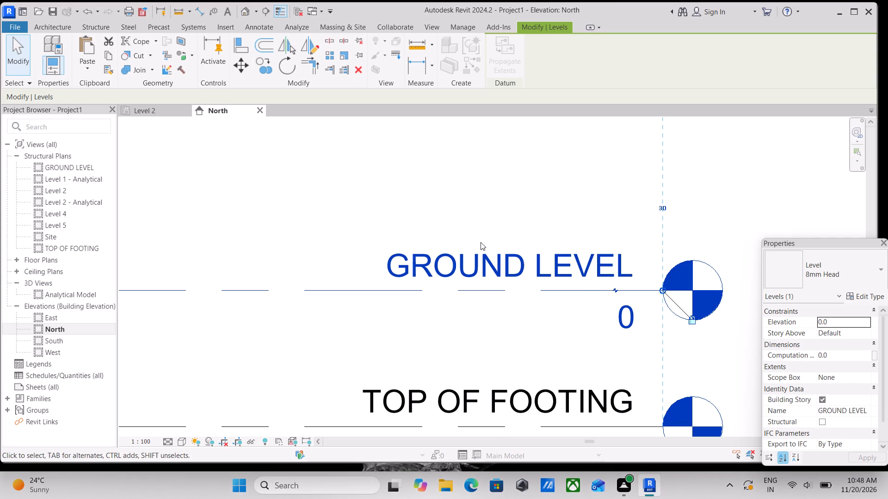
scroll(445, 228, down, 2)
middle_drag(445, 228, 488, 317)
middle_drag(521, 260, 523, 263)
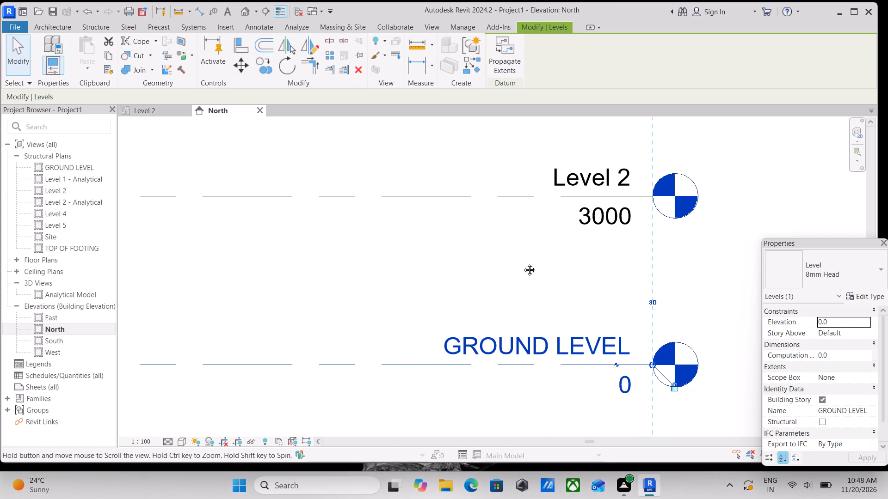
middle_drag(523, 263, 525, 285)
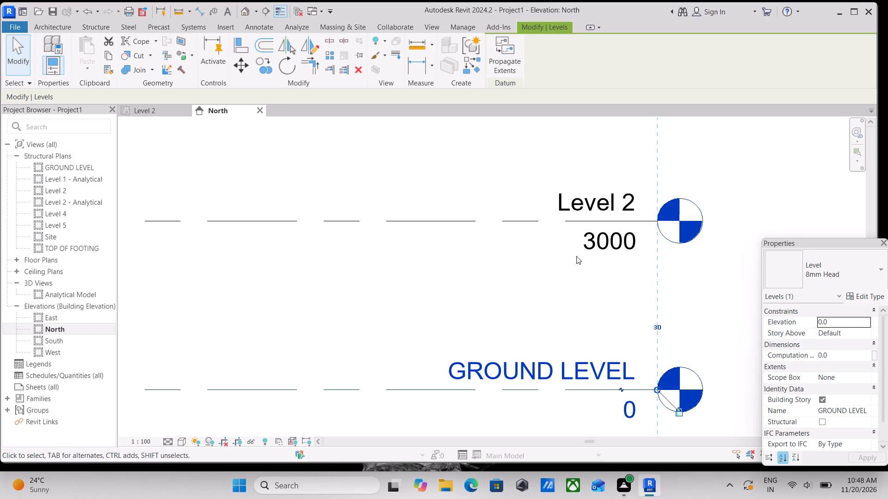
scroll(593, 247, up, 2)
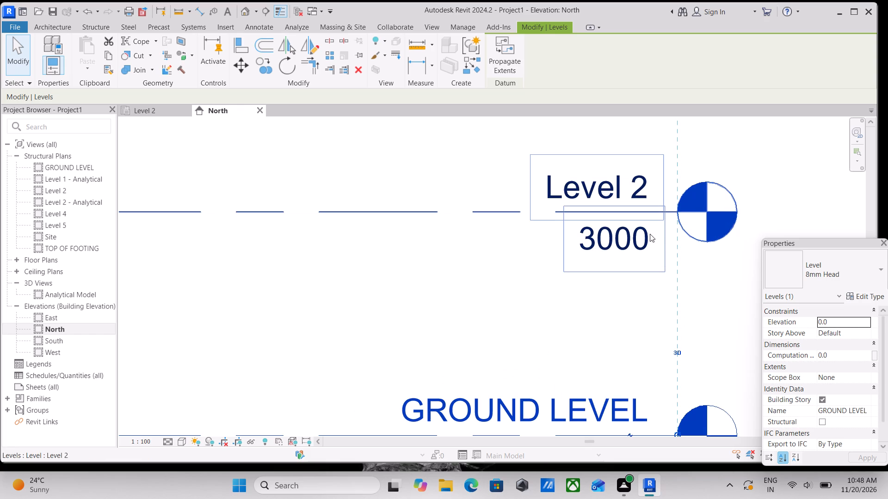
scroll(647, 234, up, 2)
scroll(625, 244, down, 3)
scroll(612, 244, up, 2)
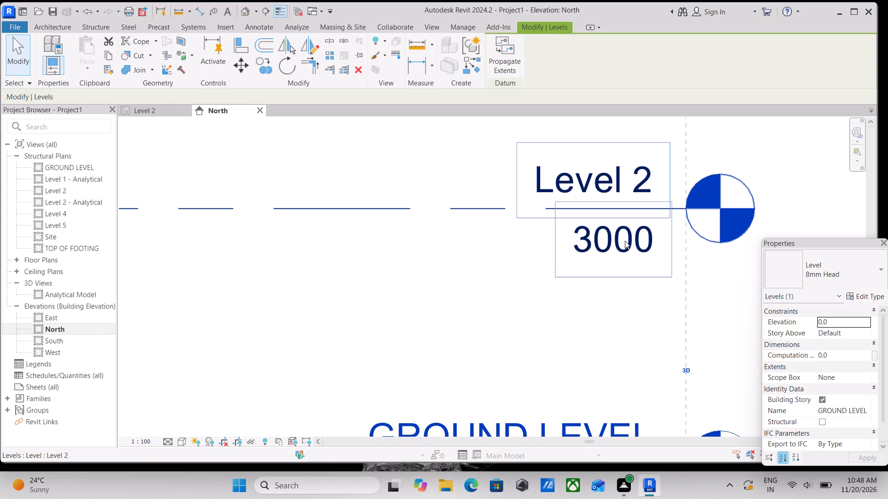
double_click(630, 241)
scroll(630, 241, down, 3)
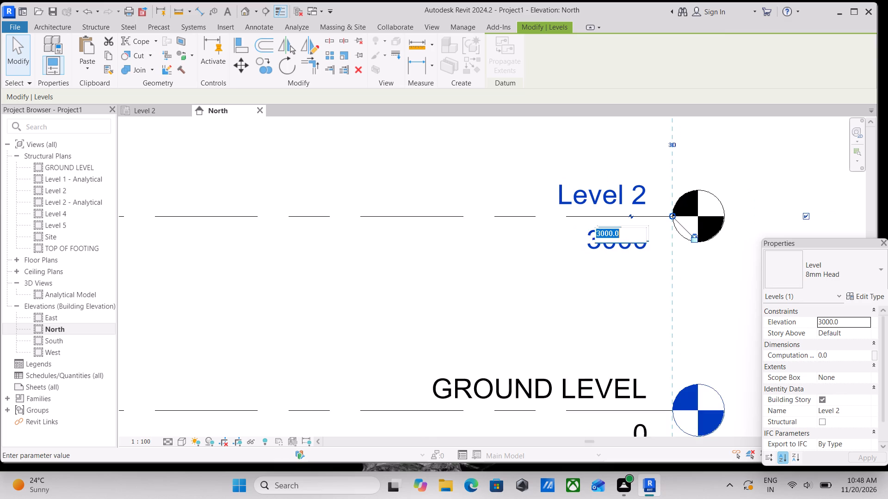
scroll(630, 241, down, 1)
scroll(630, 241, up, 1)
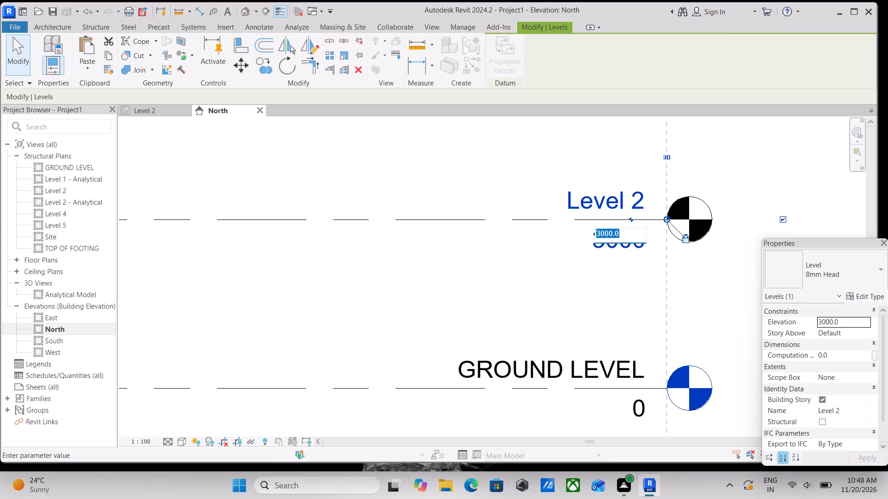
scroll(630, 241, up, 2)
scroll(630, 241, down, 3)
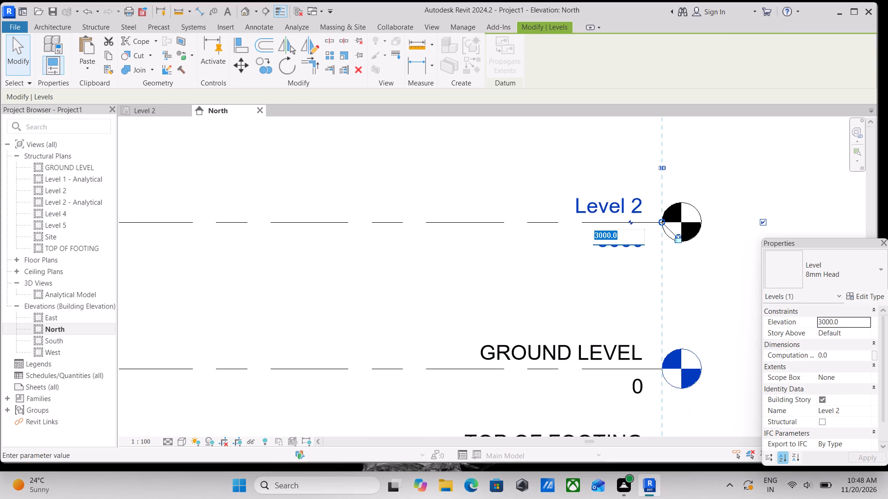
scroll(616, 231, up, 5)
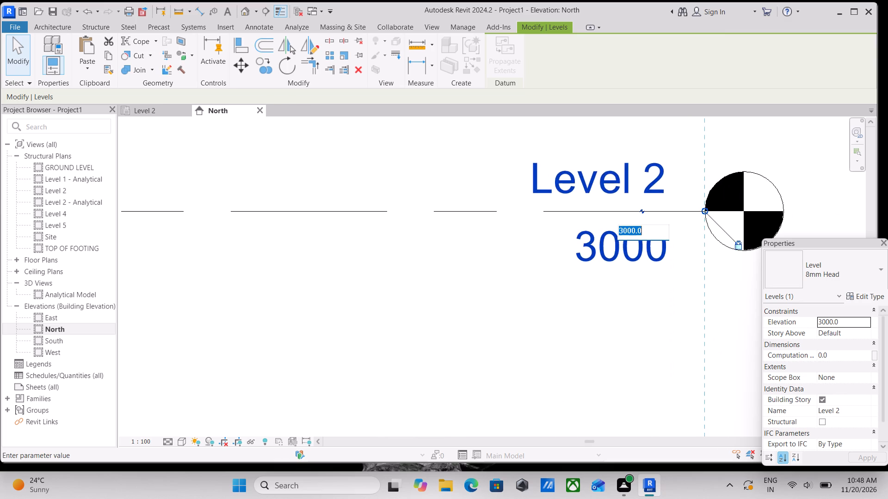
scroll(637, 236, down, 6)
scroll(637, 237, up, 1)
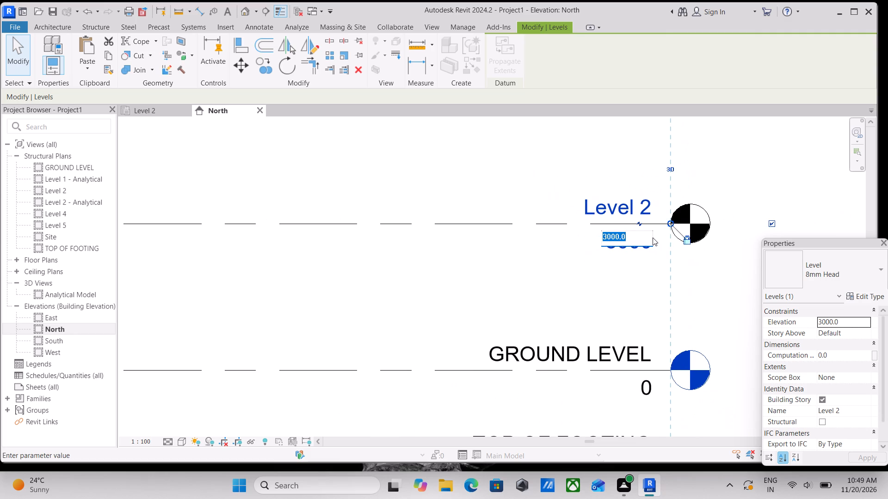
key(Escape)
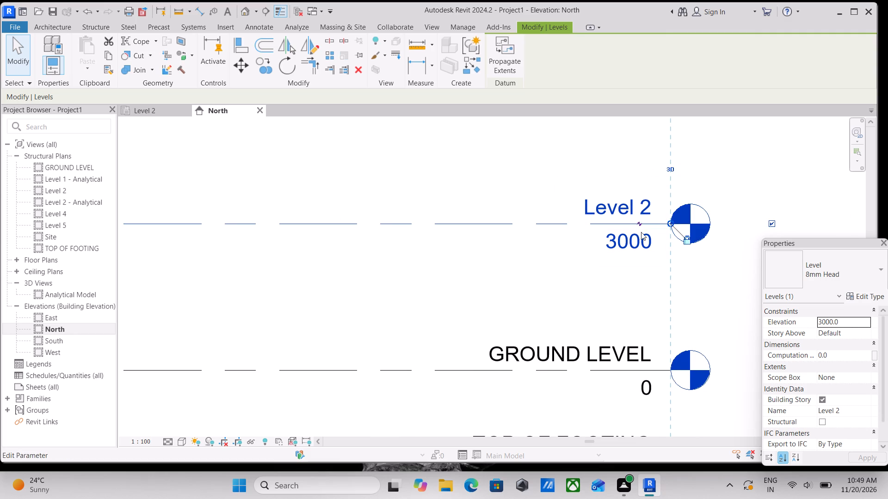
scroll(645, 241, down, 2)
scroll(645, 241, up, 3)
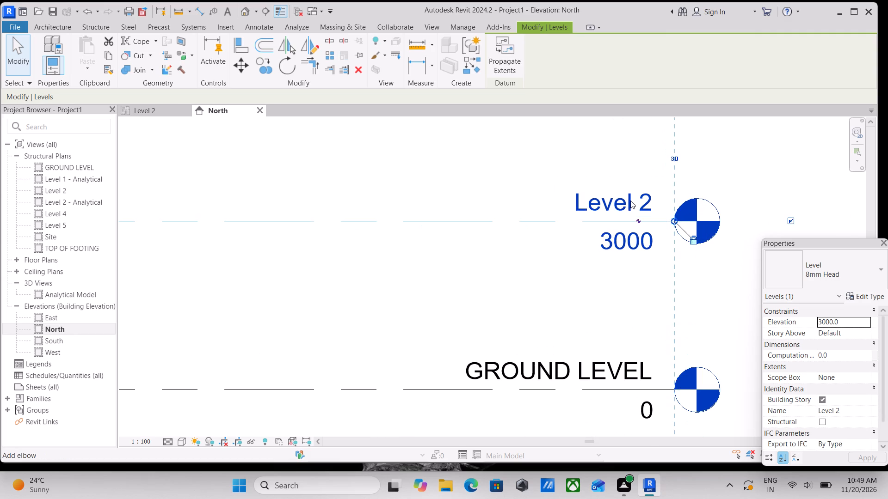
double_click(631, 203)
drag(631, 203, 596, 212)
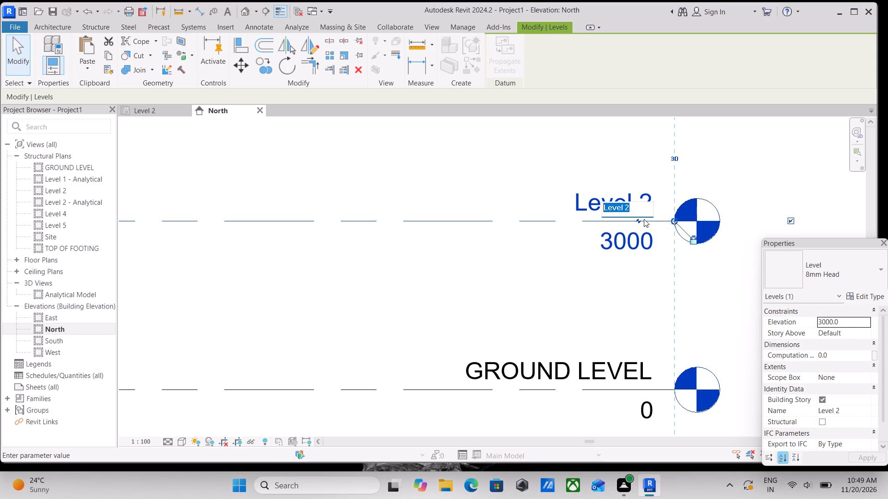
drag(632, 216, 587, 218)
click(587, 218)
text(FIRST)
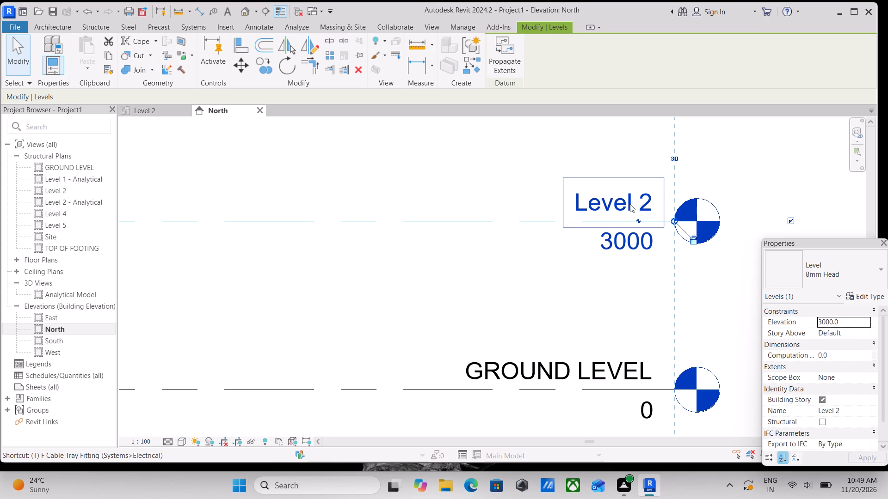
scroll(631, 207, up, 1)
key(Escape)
Rename Level 2 as FIRST FLOOR in the North elevation and rename its corresponding views too.
click(633, 205)
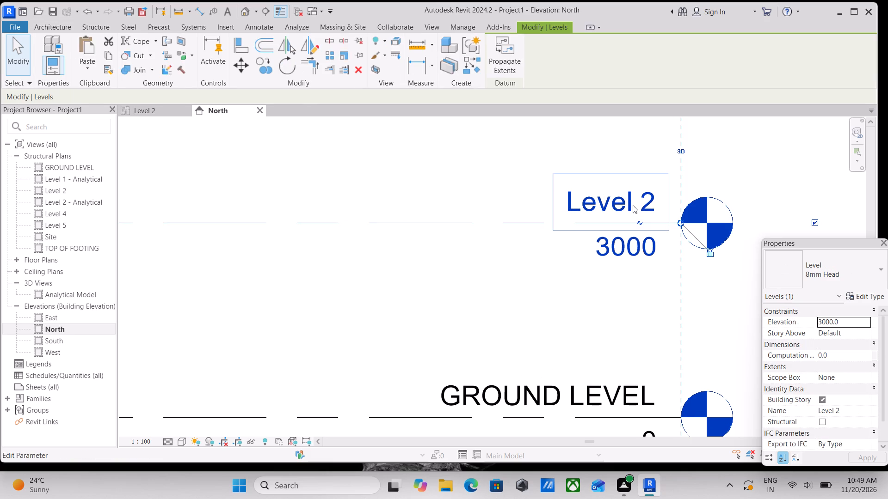
click(633, 205)
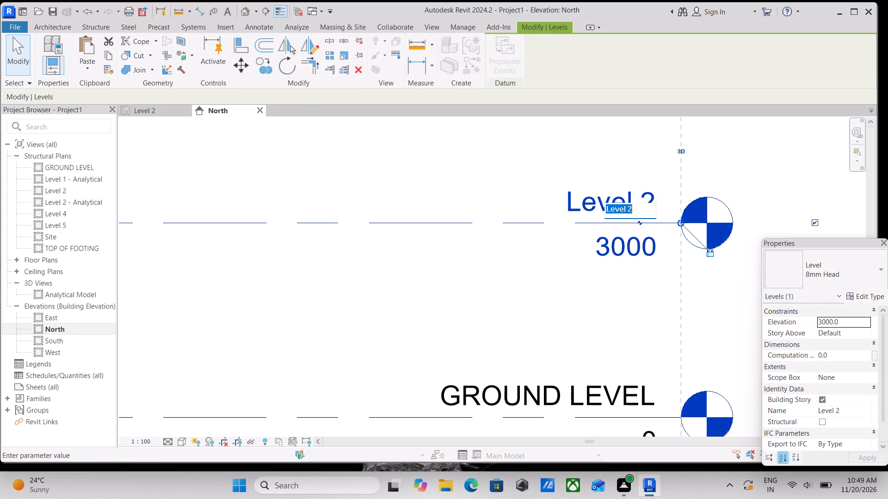
drag(633, 205, 592, 203)
key(f)
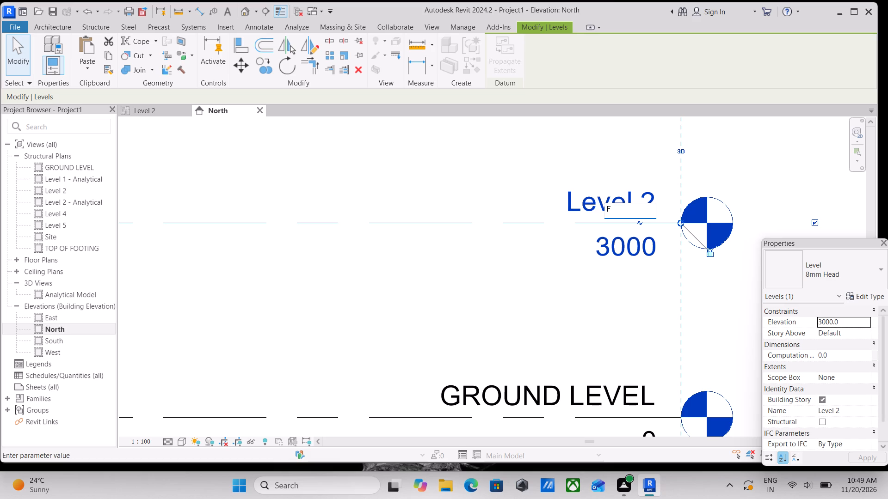
text(IRST)
key(space)
text(FL;)
text(OO)
key(BackSpace)
key(BackSpace)
key(BackSpace)
text(OO)
key(r)
key(Return)
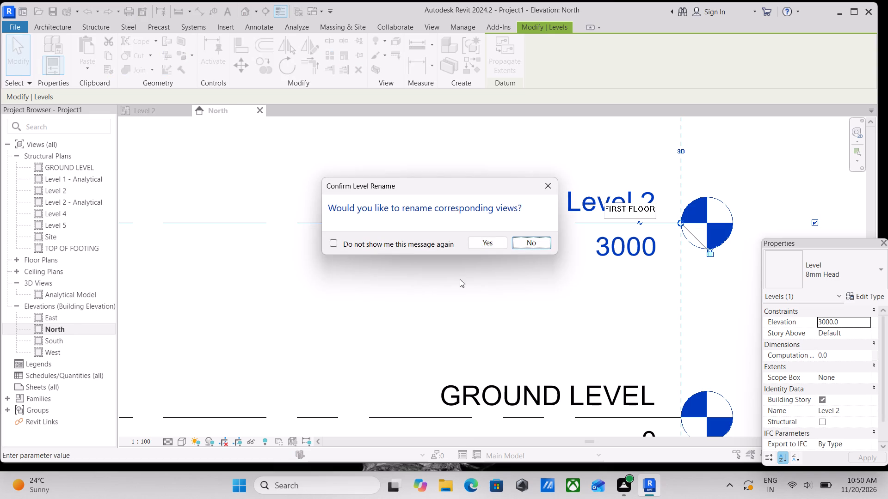
click(488, 247)
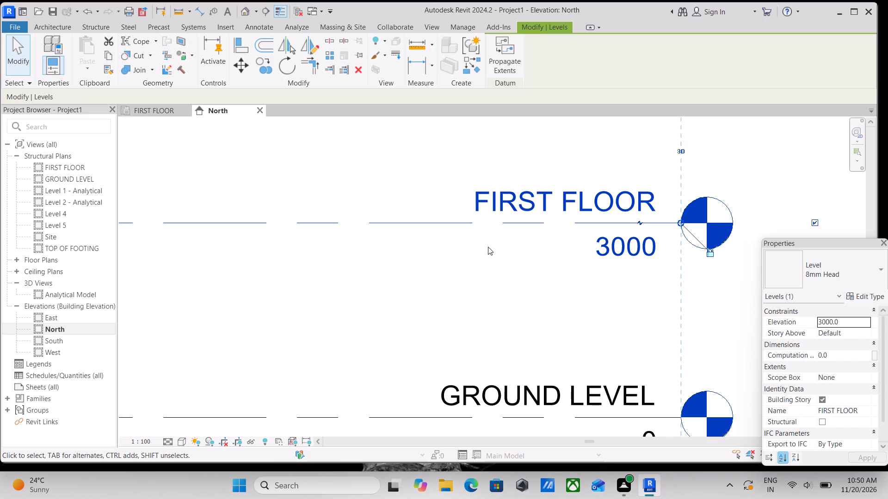
scroll(488, 247, up, 1)
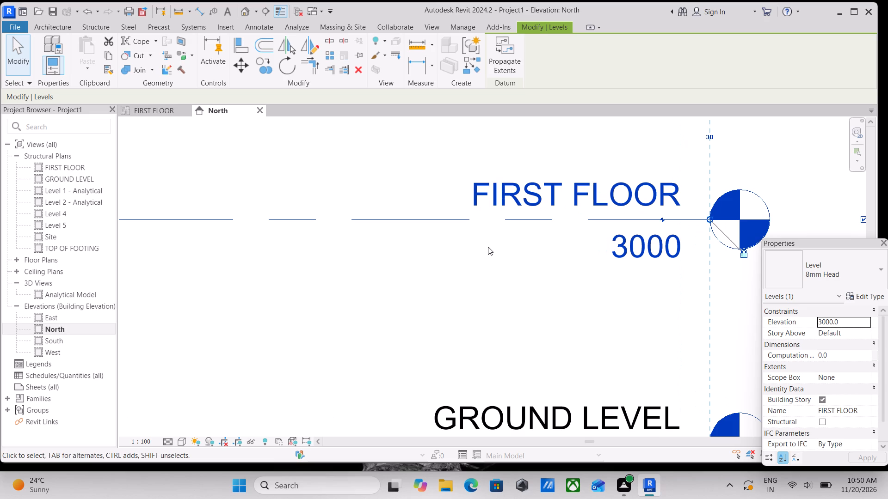
Rename Level 4 as SECOND FLOOR in the North elevation and rename its corresponding views too.
scroll(483, 223, down, 5)
scroll(372, 168, down, 4)
middle_drag(372, 169, 435, 241)
scroll(435, 241, up, 1)
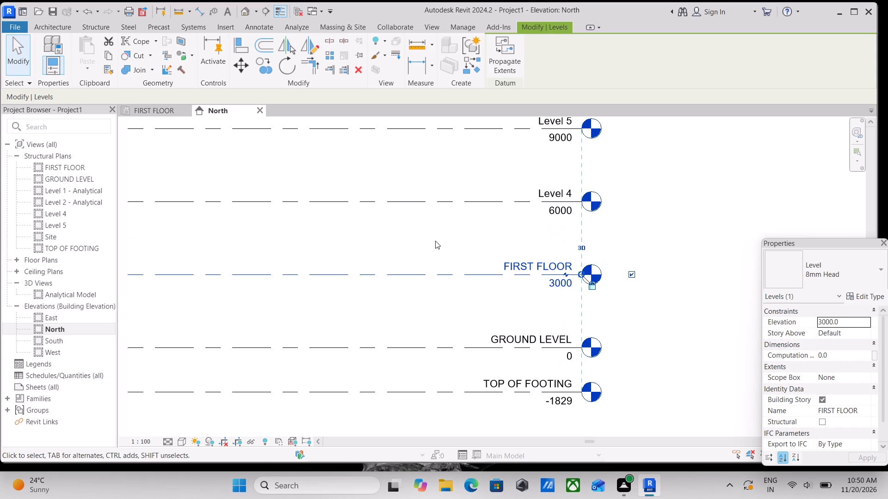
scroll(557, 237, up, 2)
middle_drag(543, 223, 541, 269)
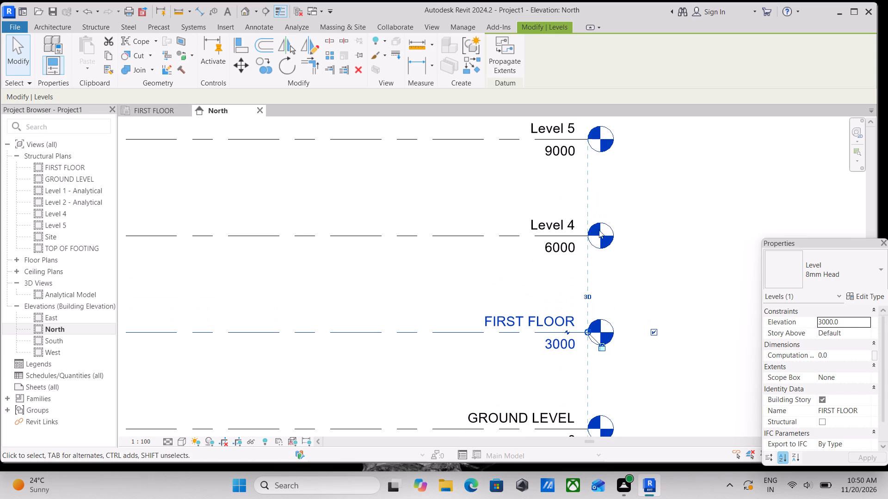
scroll(602, 239, up, 3)
scroll(540, 225, up, 1)
middle_drag(532, 215, 531, 233)
scroll(536, 231, down, 3)
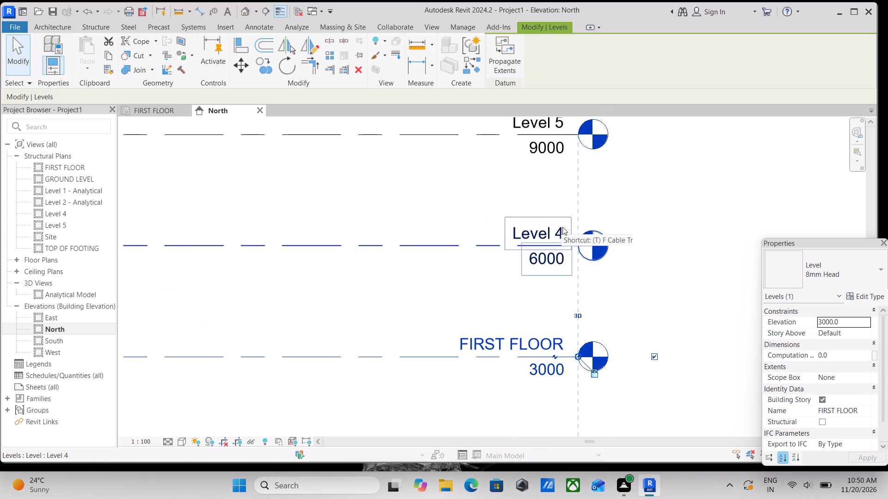
scroll(537, 225, down, 2)
scroll(546, 233, up, 3)
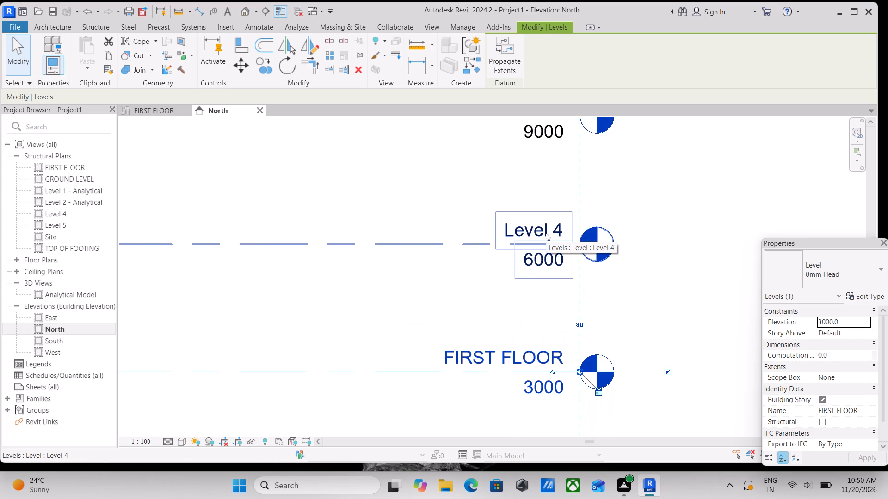
scroll(545, 229, up, 3)
scroll(543, 224, down, 3)
middle_drag(543, 224, 550, 230)
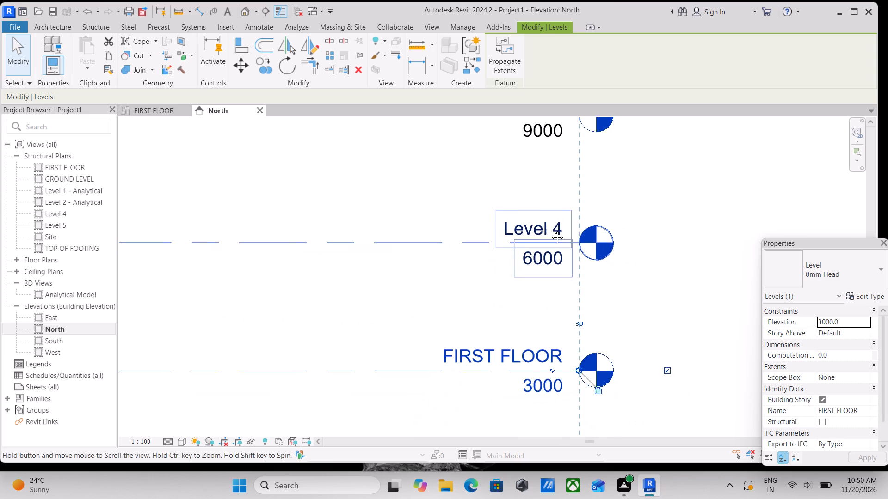
middle_drag(550, 230, 554, 238)
double_click(554, 238)
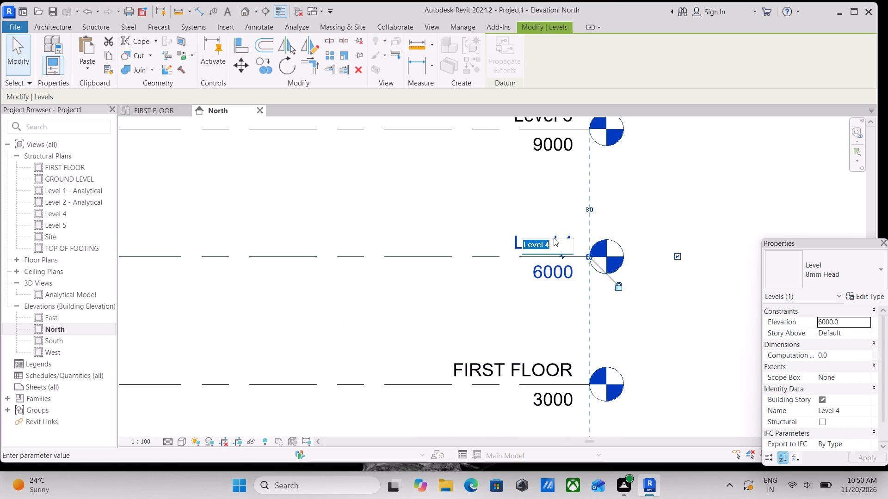
text(SECOND)
key(space)
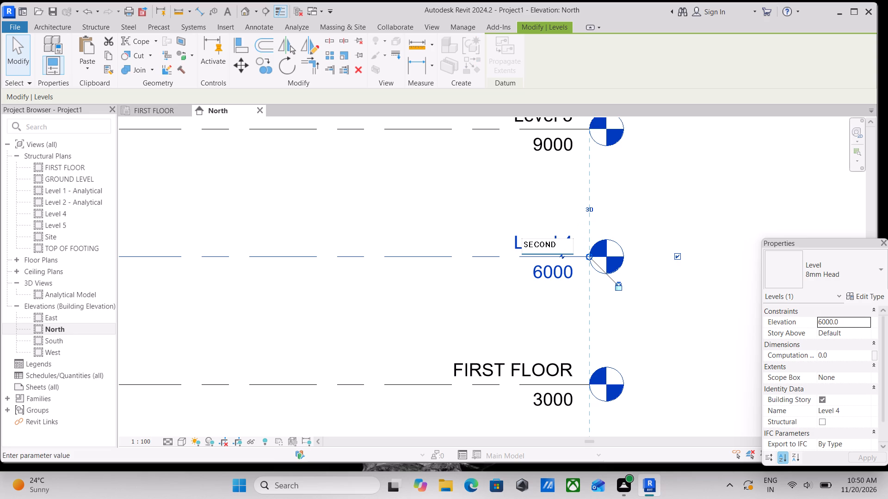
text(FLOO)
key(r)
key(Return)
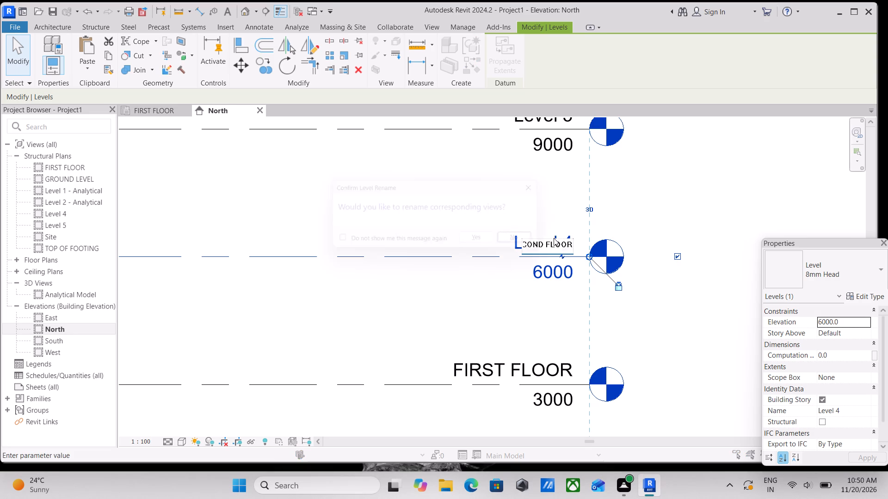
click(473, 243)
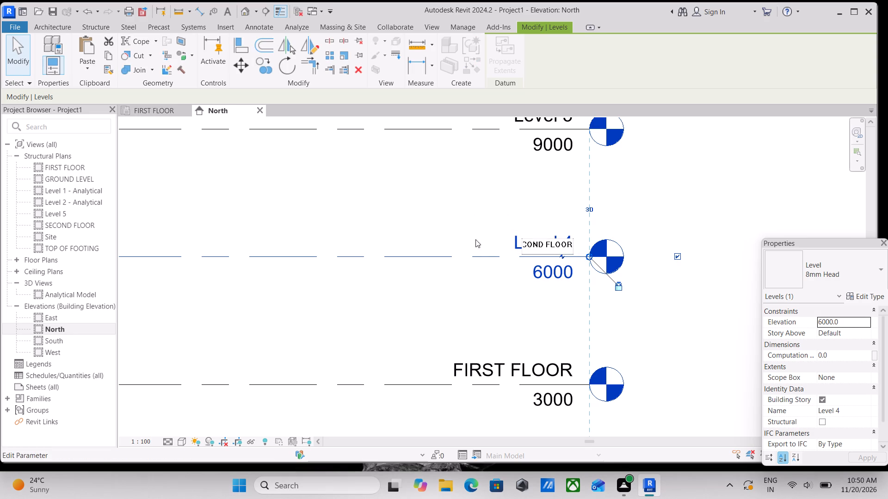
Rename Level 5 as 3RD FLOOR in the North elevation and rename its corresponding views too.
scroll(483, 219, down, 2)
middle_drag(472, 213, 485, 258)
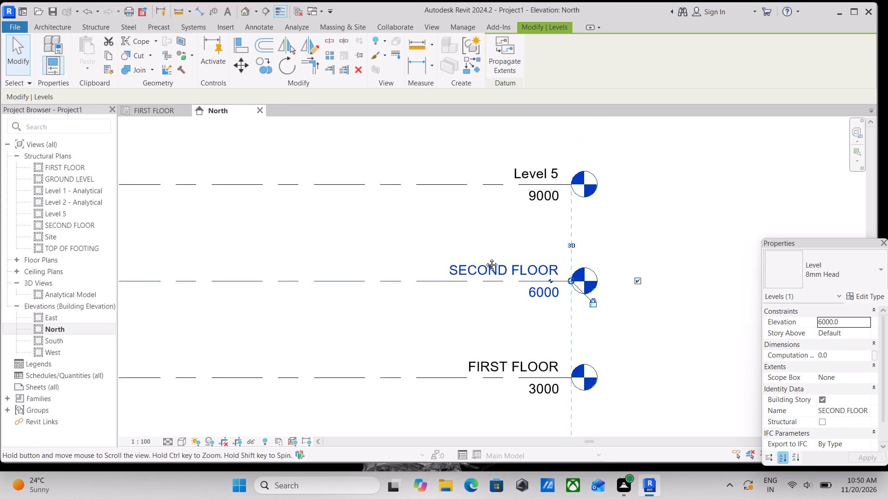
middle_drag(485, 258, 485, 260)
scroll(495, 237, down, 1)
middle_drag(497, 241, 515, 263)
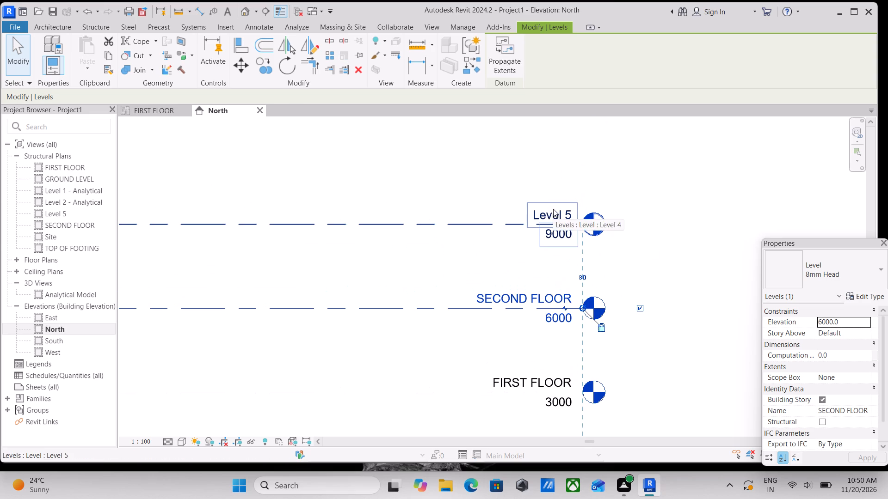
double_click(553, 209)
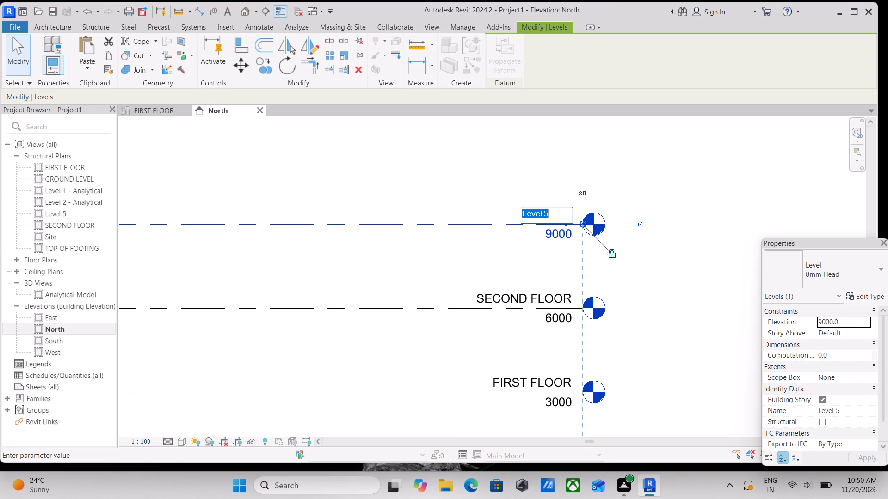
text(3RD)
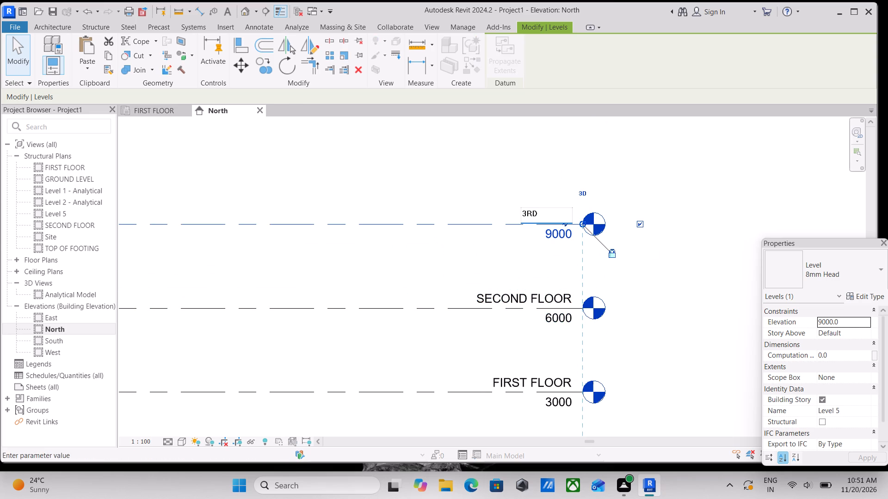
key(space)
text(FLOO)
key(r)
key(Return)
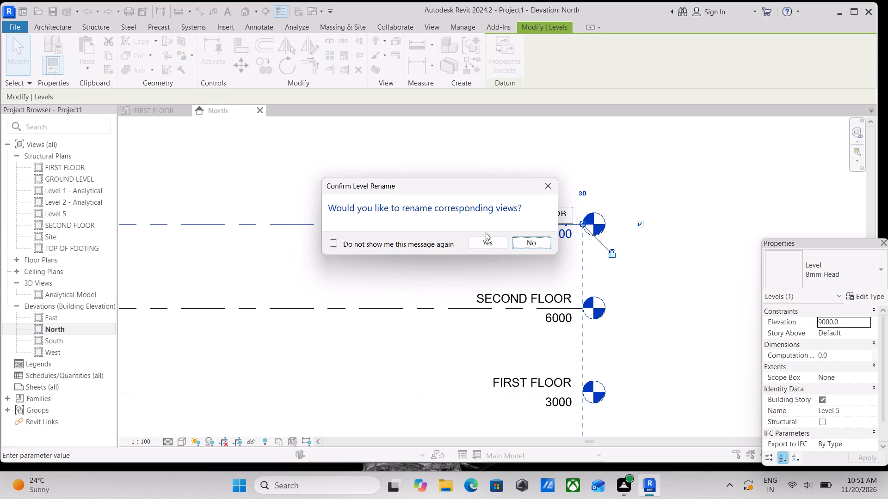
click(488, 238)
key(Escape)
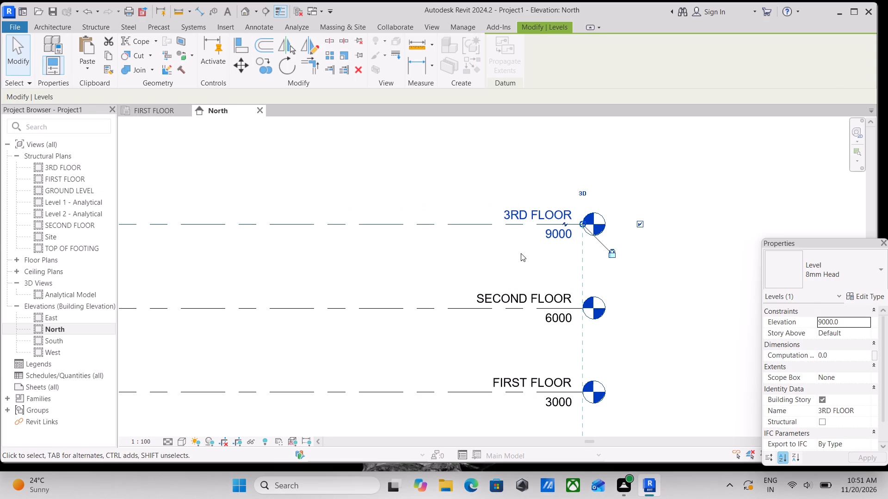
Review the names and heights of all levels, from TOP OF FOOTING to 3RD FLOOR, in the North elevation.
scroll(556, 262, down, 4)
middle_drag(520, 259, 548, 201)
middle_drag(473, 344, 506, 302)
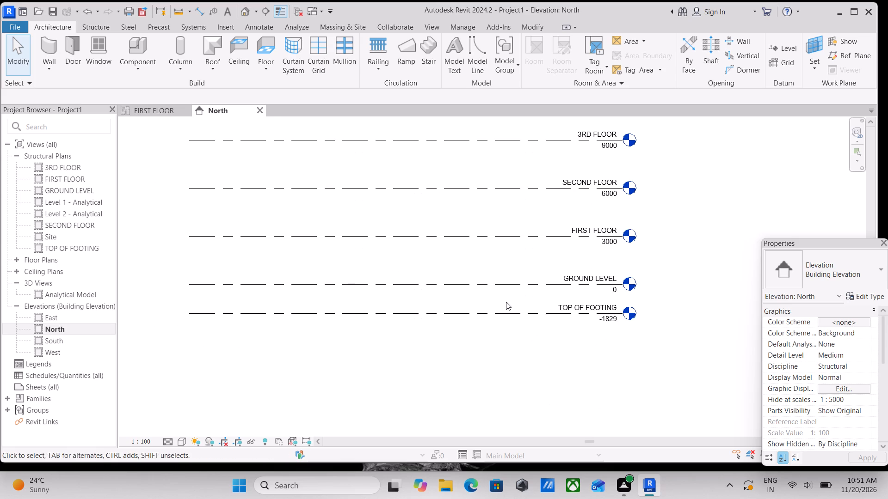
scroll(506, 302, up, 3)
middle_drag(543, 321, 532, 373)
scroll(498, 343, up, 1)
scroll(498, 353, down, 1)
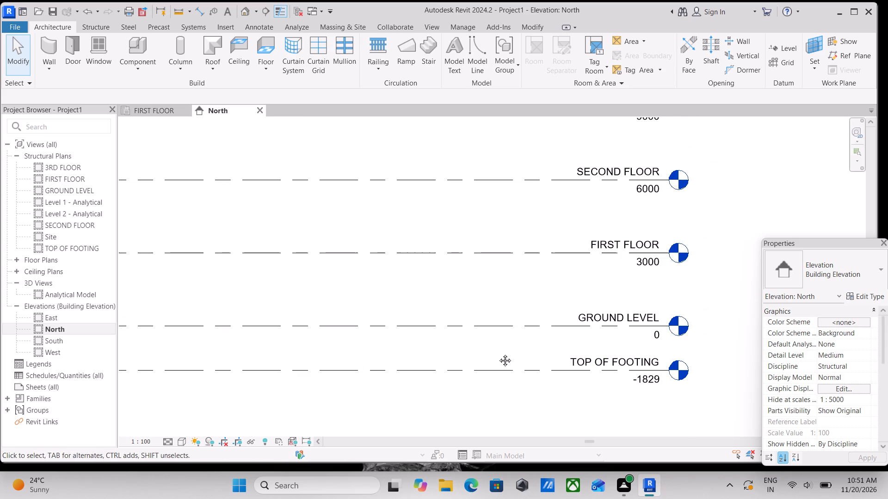
middle_click(498, 353)
scroll(459, 299, up, 1)
middle_drag(459, 299, 469, 341)
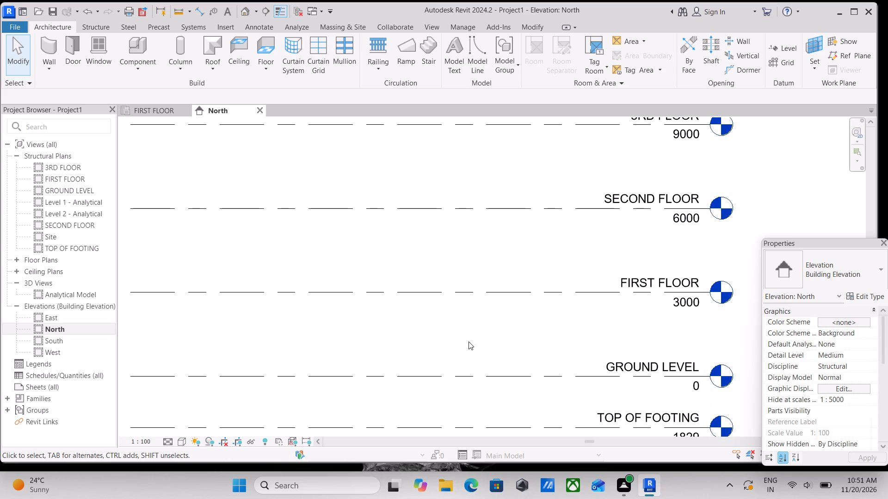
key(Escape)
scroll(471, 339, down, 1)
middle_drag(472, 339, 477, 347)
scroll(477, 348, up, 1)
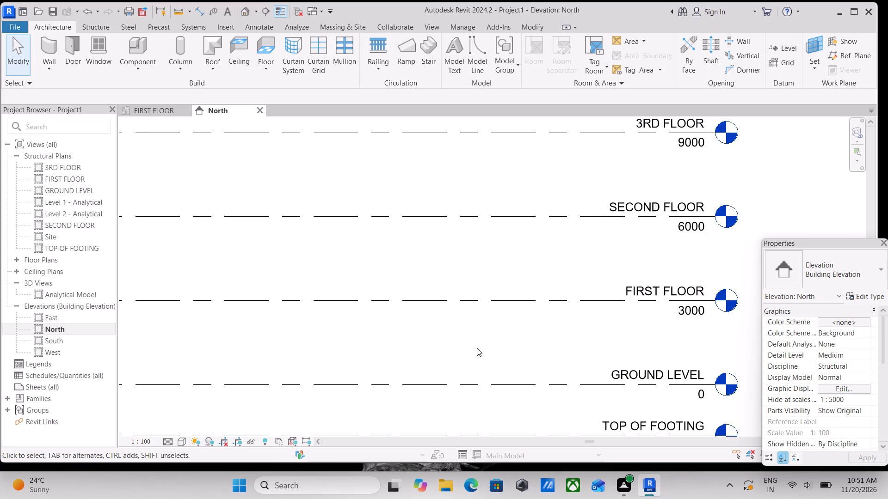
scroll(493, 358, down, 1)
middle_drag(502, 357, 488, 321)
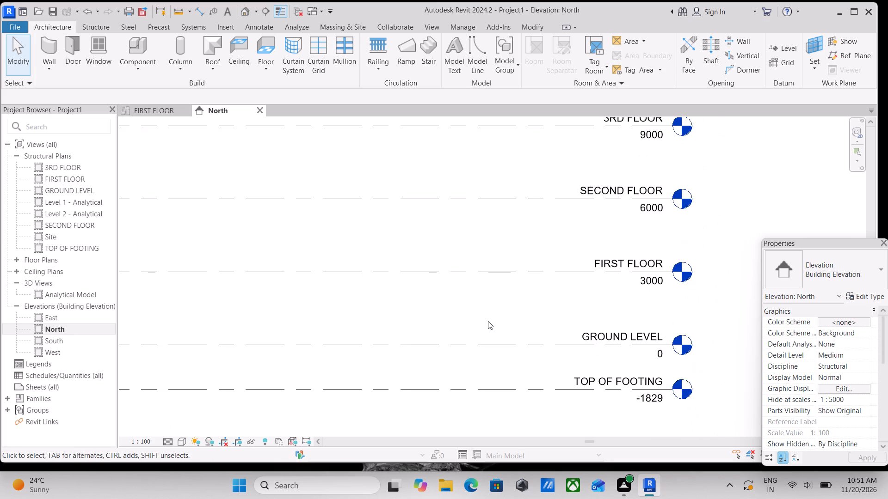
scroll(488, 321, down, 3)
middle_drag(486, 315, 502, 342)
scroll(485, 344, up, 1)
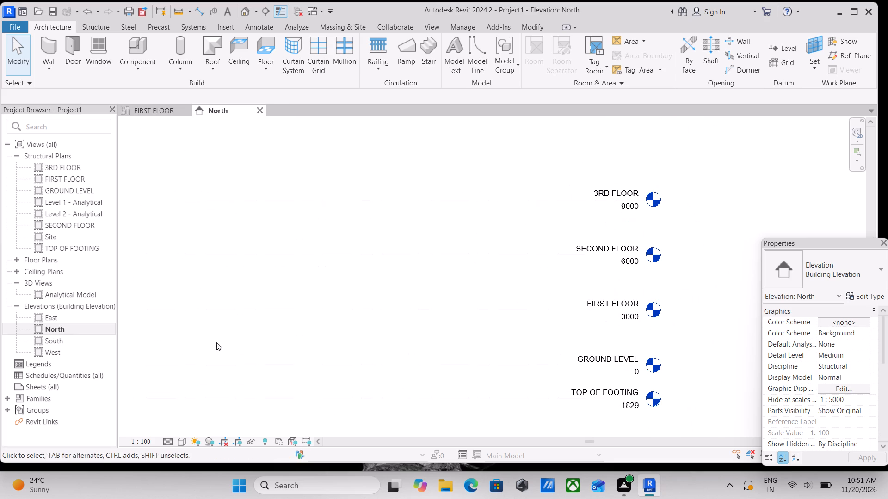
middle_drag(318, 341, 440, 302)
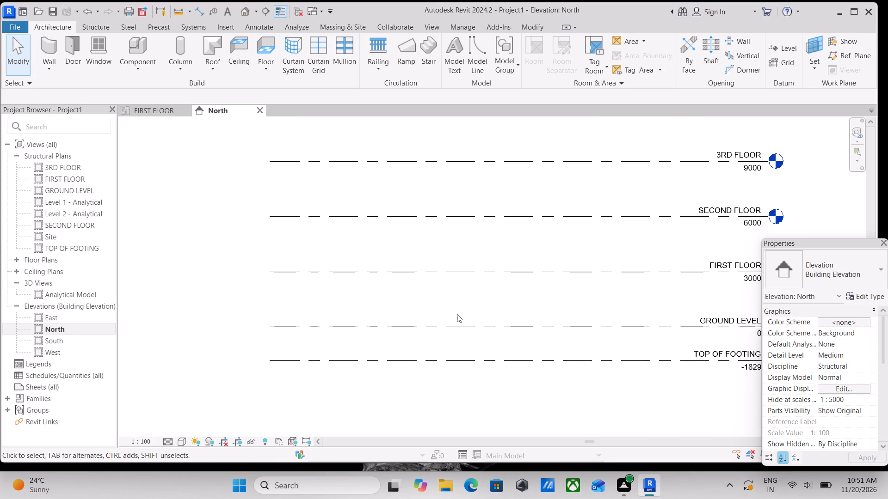
scroll(534, 322, up, 1)
middle_drag(534, 322, 473, 321)
middle_drag(561, 297, 509, 294)
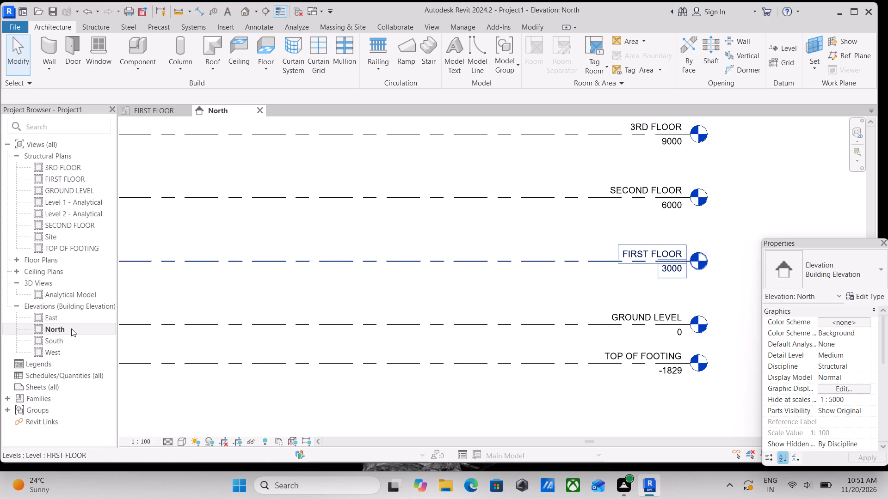
Open the East elevation and check the levels there.
double_click(55, 316)
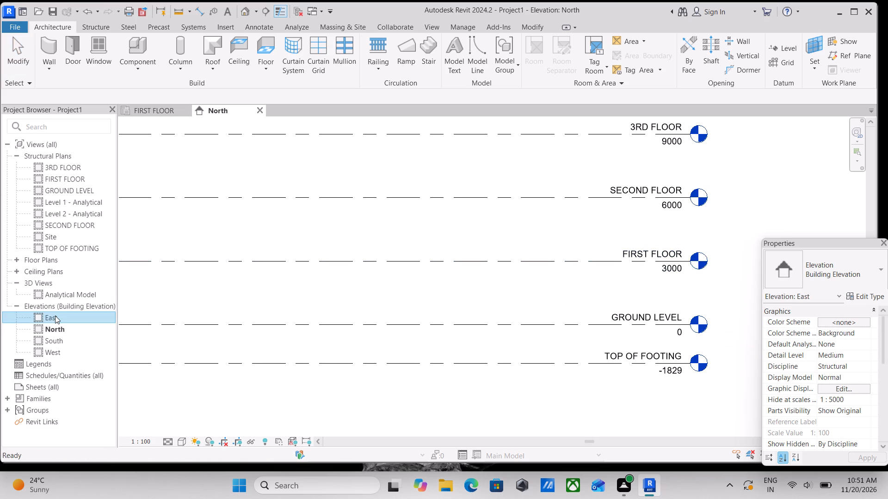
middle_drag(404, 252, 337, 199)
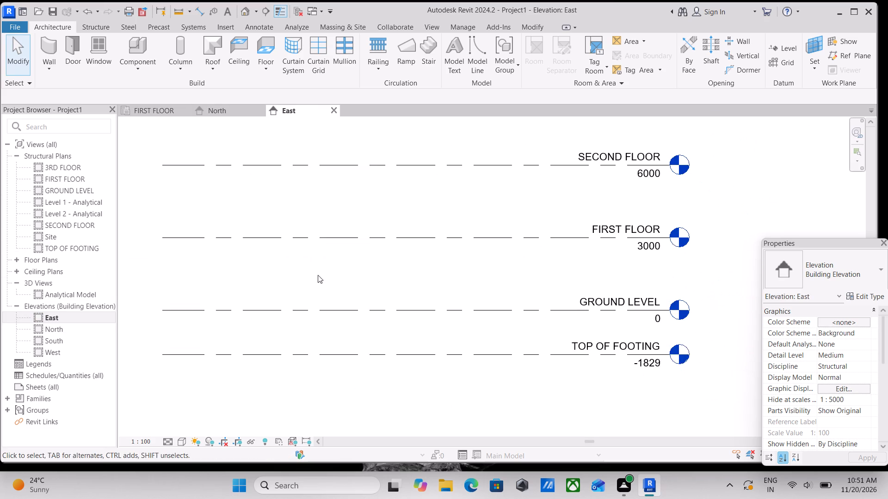
middle_drag(277, 339, 262, 300)
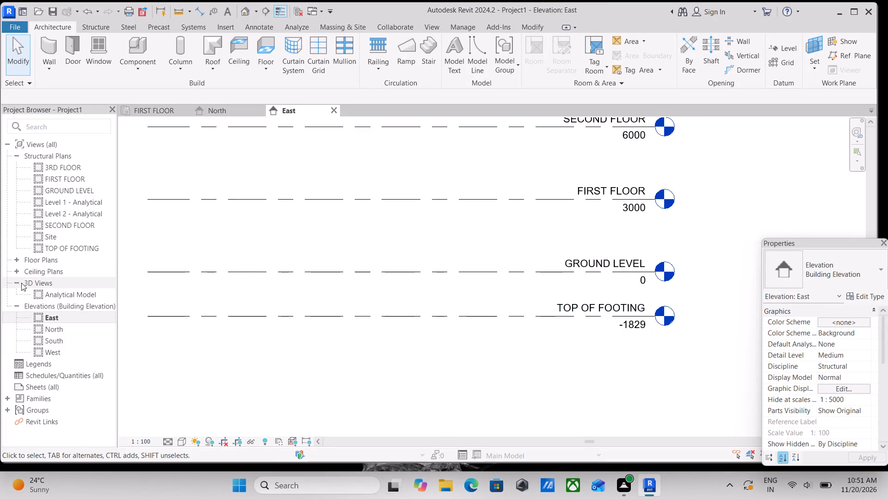
Open the TOP OF FOOTING structural plan and look over the area between its elevation markers.
double_click(41, 245)
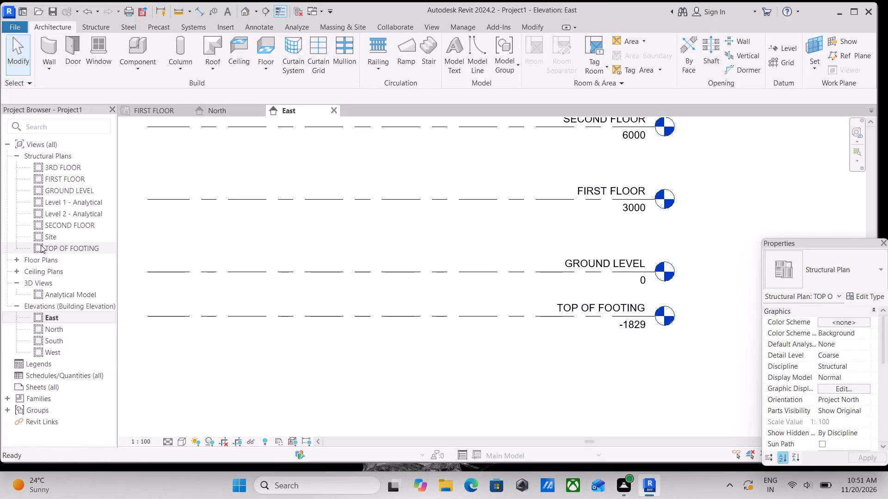
scroll(512, 273, up, 2)
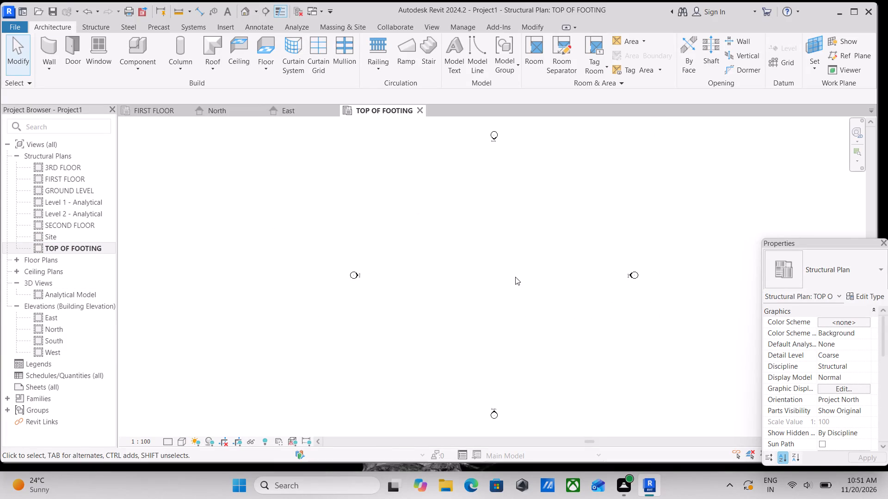
middle_drag(515, 277, 406, 268)
middle_drag(472, 270, 508, 319)
middle_drag(405, 278, 433, 282)
middle_drag(430, 281, 422, 256)
middle_drag(433, 288, 432, 248)
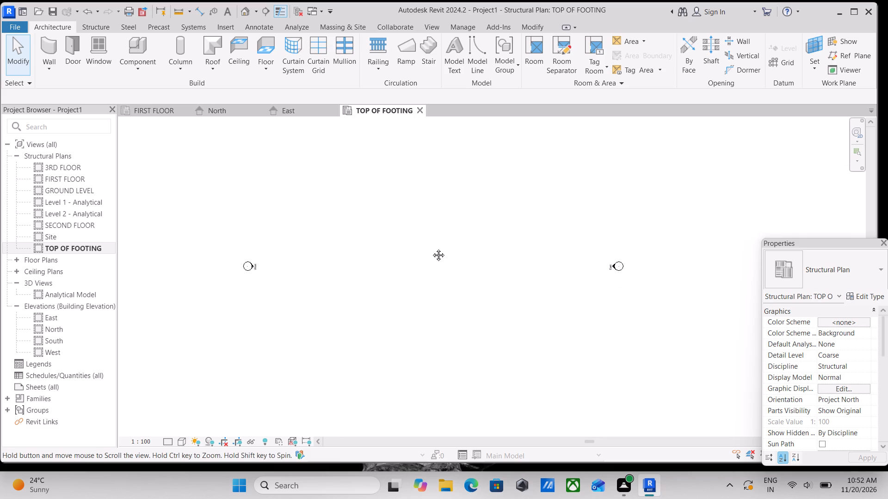
middle_drag(432, 248, 440, 262)
scroll(440, 262, up, 2)
scroll(440, 262, down, 2)
middle_click(440, 262)
scroll(440, 262, up, 1)
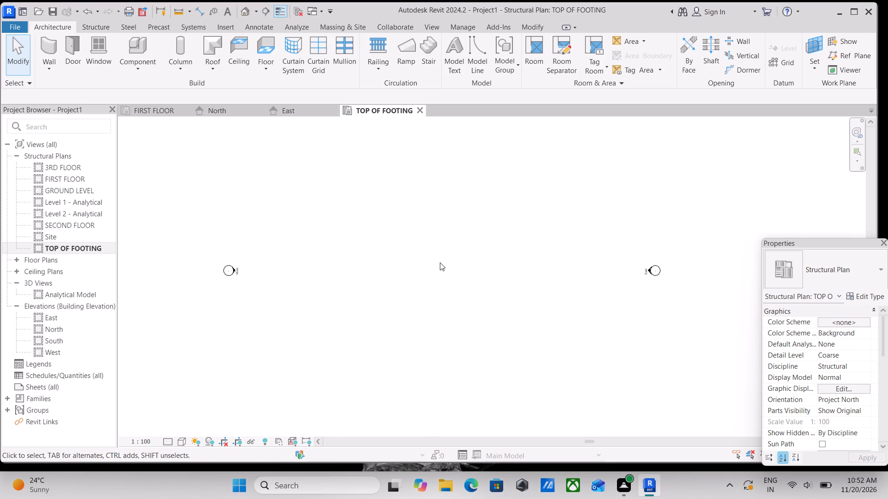
scroll(441, 247, down, 2)
middle_drag(441, 247, 446, 291)
middle_drag(428, 251, 433, 265)
scroll(479, 257, up, 4)
middle_drag(477, 248, 457, 265)
scroll(457, 265, up, 1)
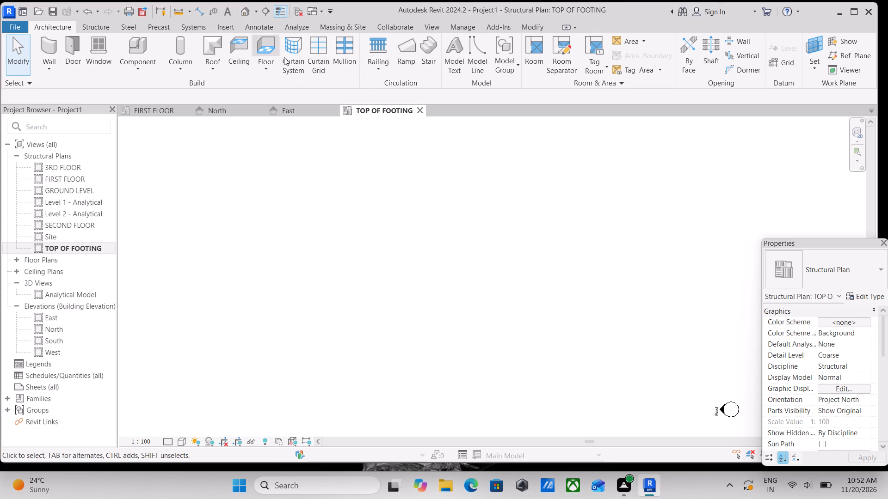
Open the reference image and examine the grid labels and spacings in the Structural Plan – Typical Floor drawing, then close it.
click(245, 487)
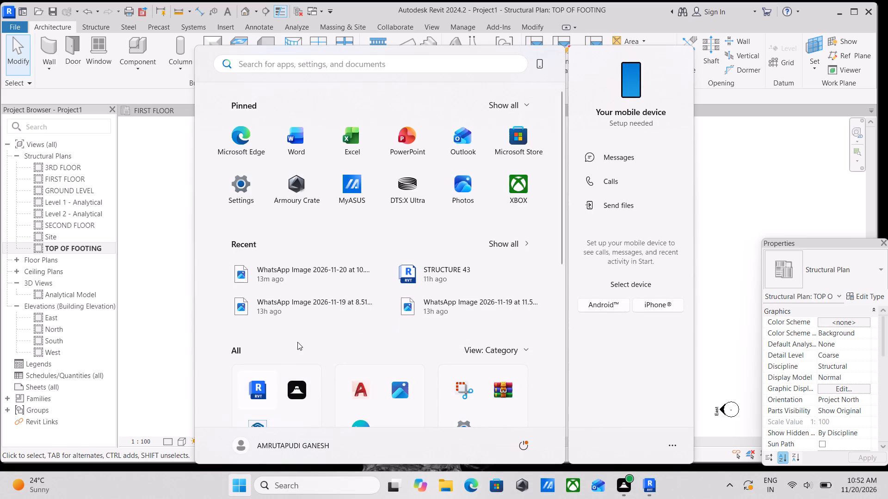
click(326, 276)
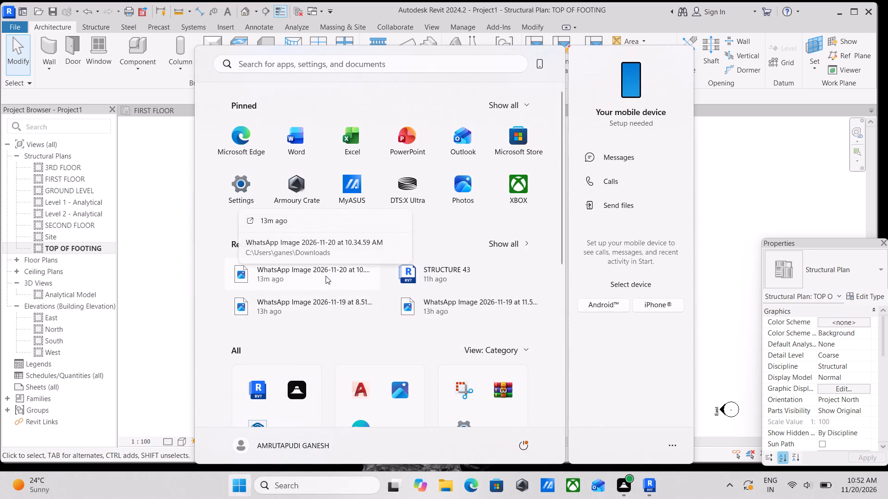
scroll(417, 262, up, 1)
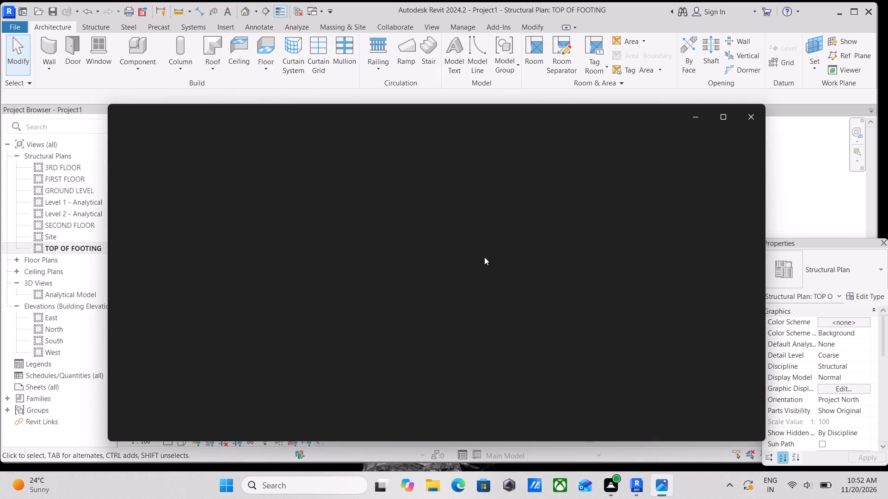
scroll(536, 280, up, 2)
middle_drag(627, 243, 524, 240)
scroll(523, 240, up, 1)
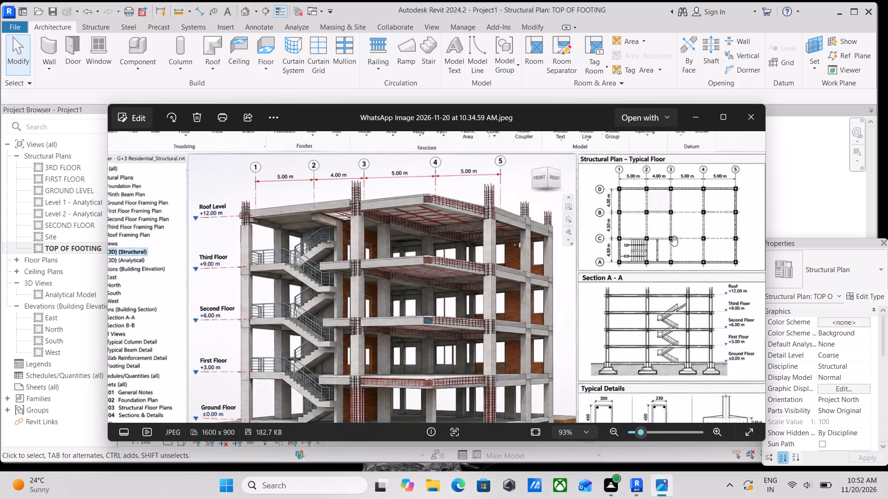
scroll(700, 227, up, 3)
middle_drag(700, 223, 472, 249)
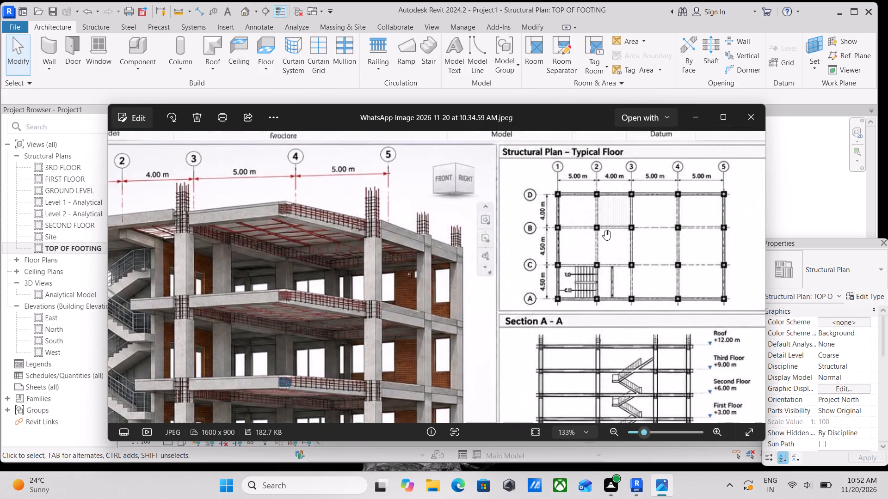
scroll(605, 230, up, 8)
scroll(579, 225, down, 4)
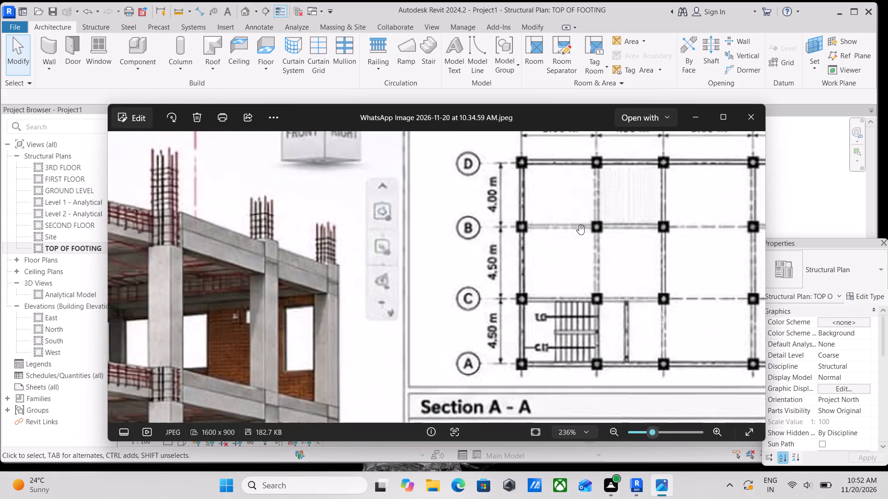
scroll(600, 203, up, 4)
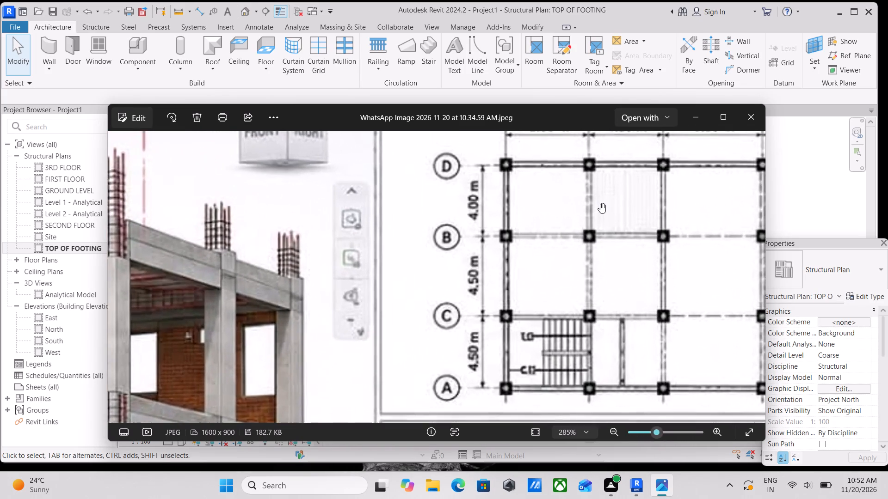
scroll(600, 203, down, 4)
scroll(634, 180, down, 2)
scroll(591, 204, down, 2)
scroll(666, 198, up, 4)
scroll(610, 211, up, 4)
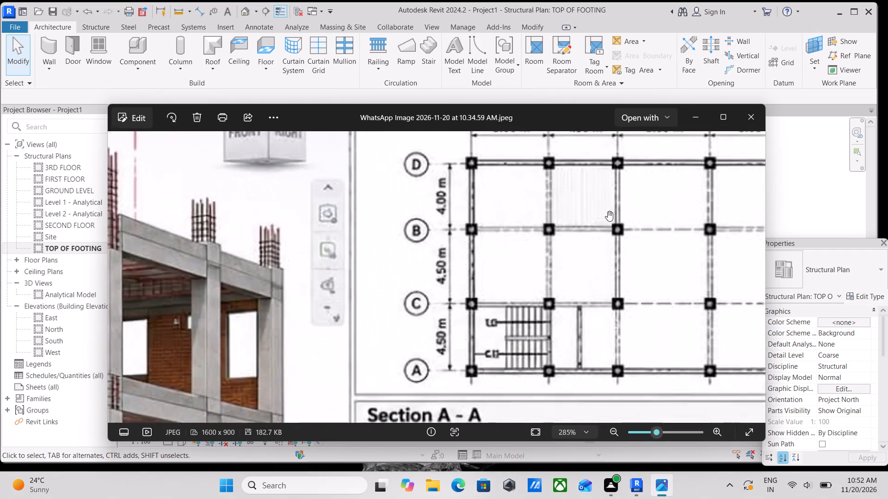
middle_drag(640, 202, 413, 309)
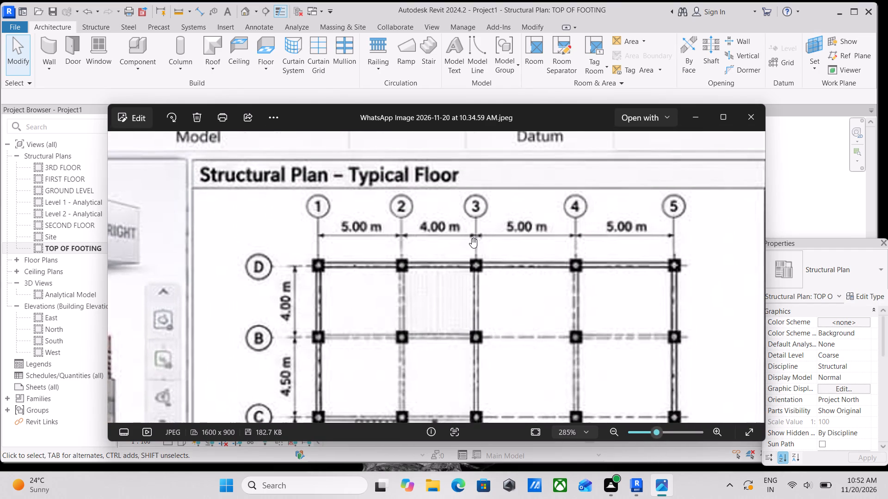
middle_drag(473, 237, 448, 235)
middle_drag(419, 295, 393, 242)
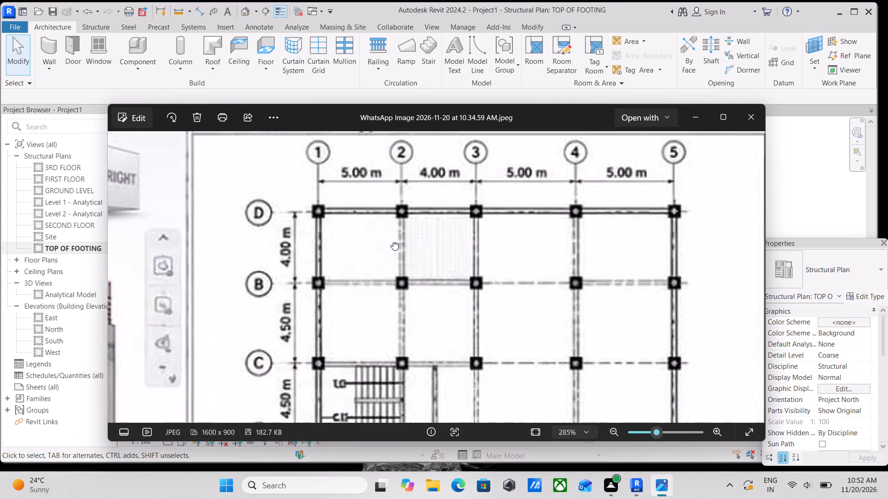
middle_drag(393, 242, 380, 241)
scroll(381, 241, down, 3)
middle_drag(391, 246, 320, 231)
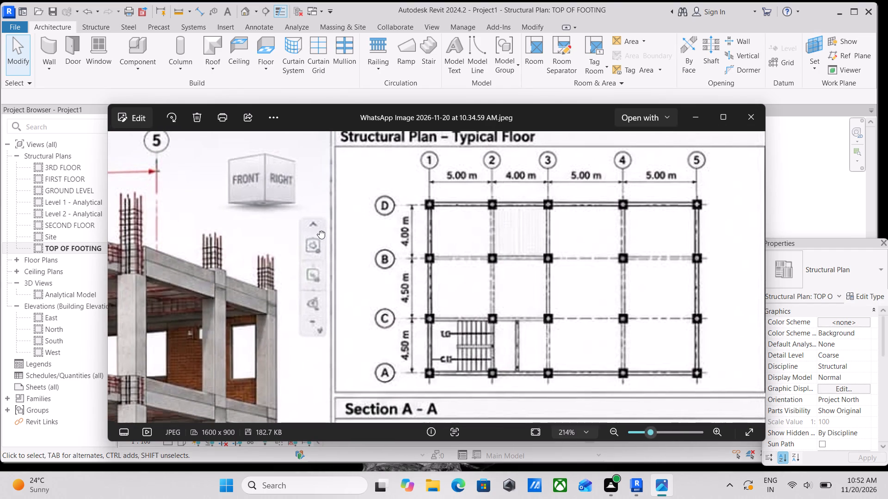
middle_drag(320, 231, 365, 269)
middle_drag(386, 280, 239, 264)
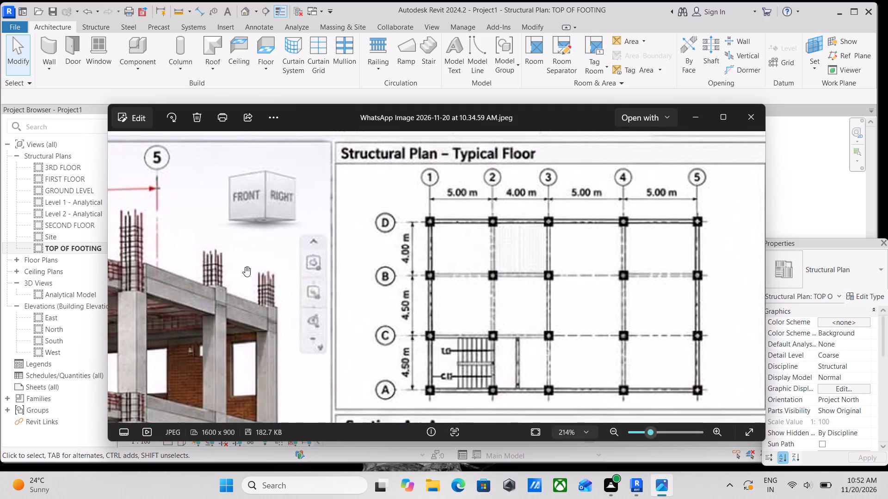
middle_drag(488, 321, 445, 287)
middle_drag(571, 330, 540, 325)
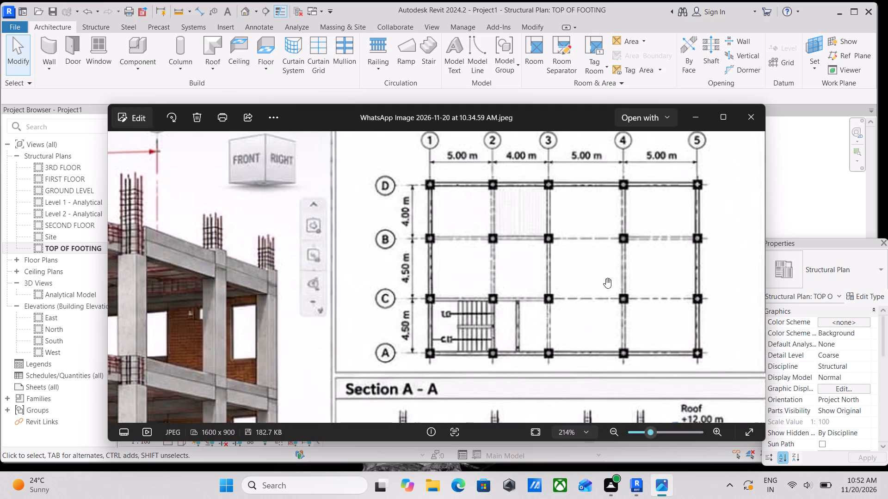
middle_drag(606, 278, 582, 317)
scroll(597, 298, up, 2)
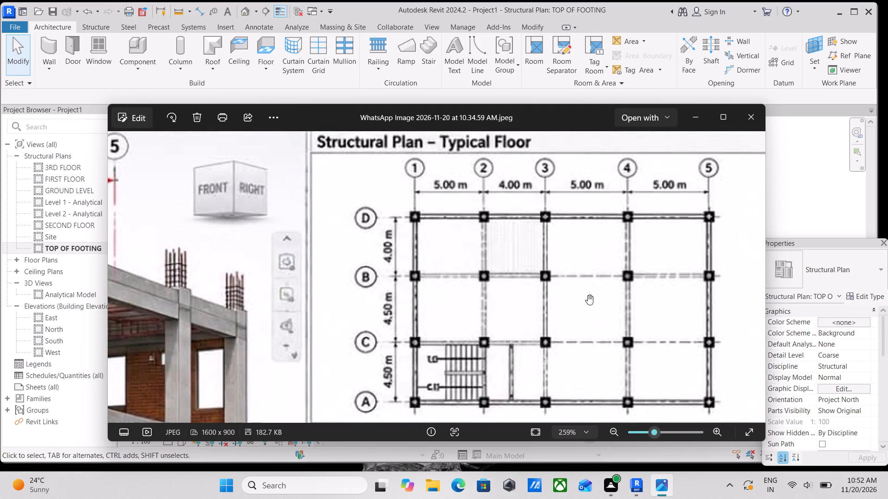
scroll(543, 296, up, 2)
scroll(505, 268, down, 4)
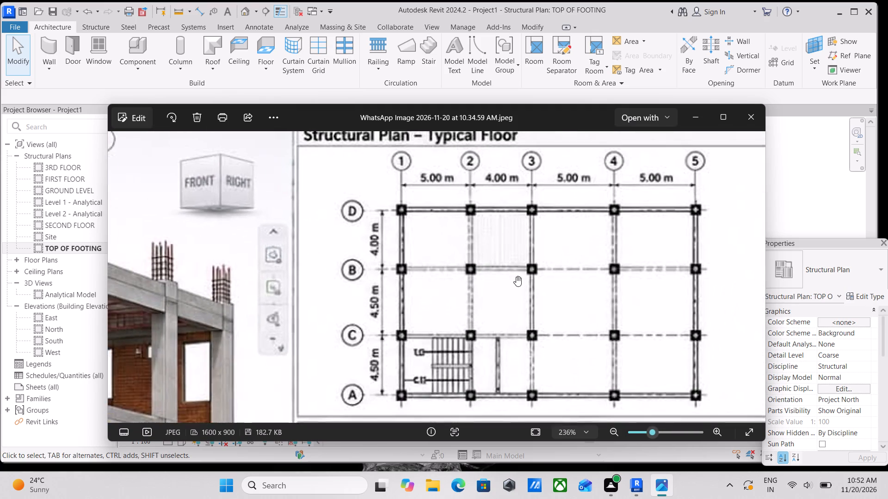
scroll(516, 276, down, 1)
middle_drag(516, 277, 483, 263)
scroll(509, 273, up, 1)
scroll(483, 263, down, 2)
middle_drag(559, 237, 449, 242)
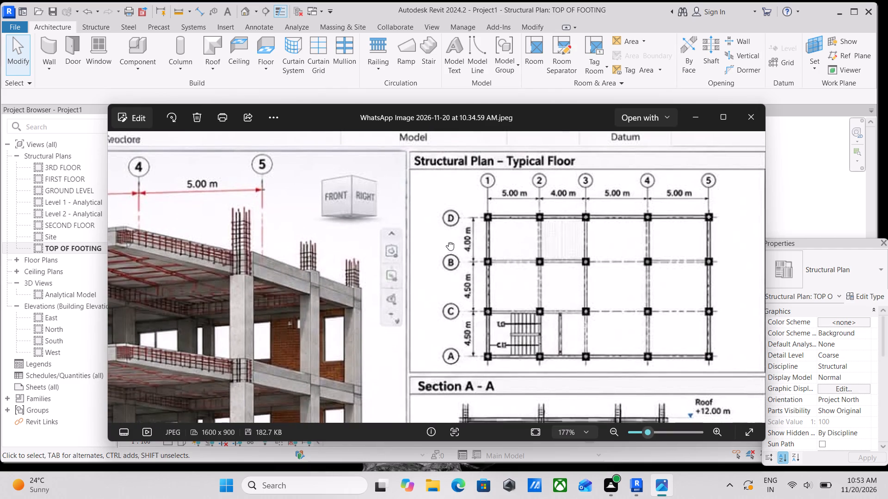
middle_drag(449, 242, 450, 243)
scroll(641, 256, up, 2)
middle_drag(630, 268, 547, 267)
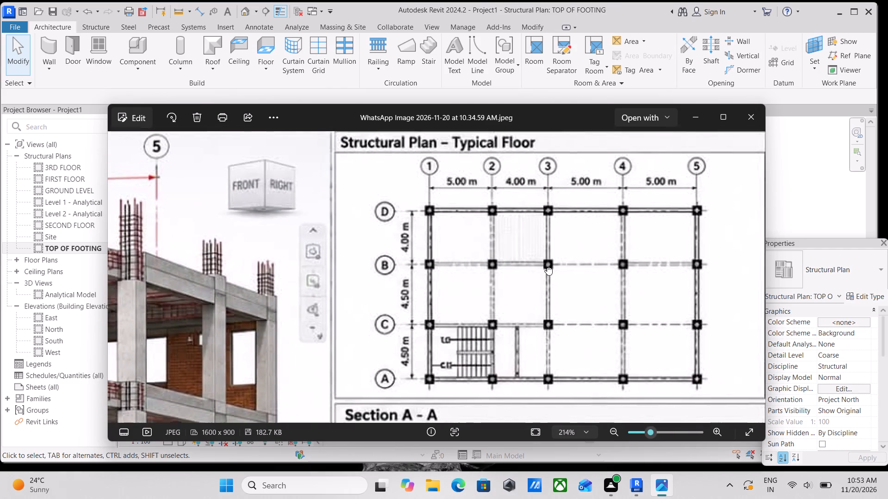
middle_drag(547, 267, 560, 268)
middle_drag(650, 241, 575, 275)
middle_drag(676, 244, 644, 257)
scroll(660, 325, up, 2)
scroll(435, 286, up, 1)
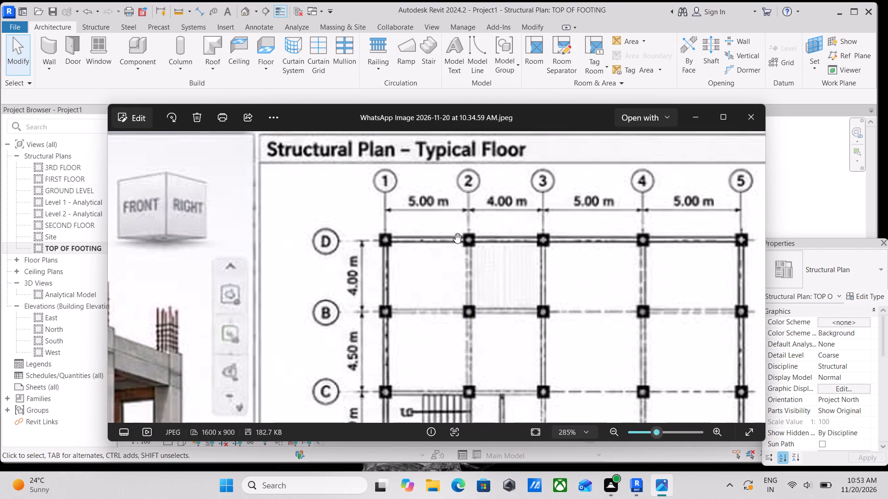
scroll(512, 223, up, 3)
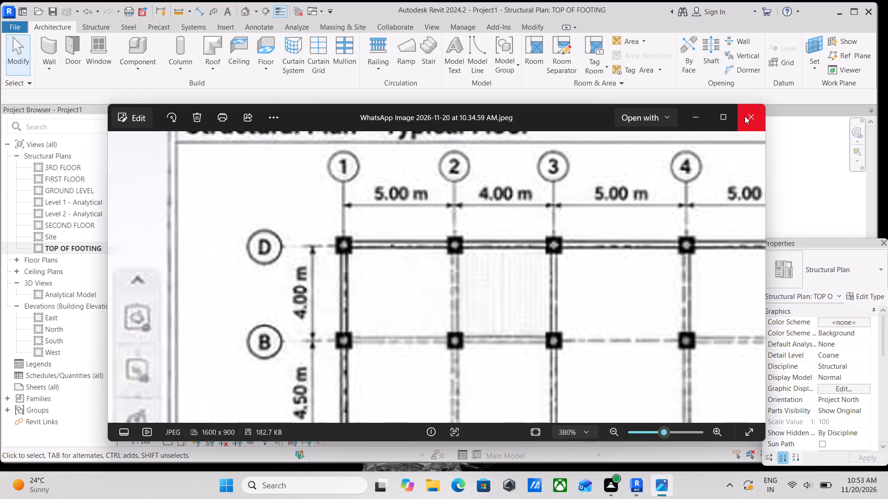
scroll(562, 183, down, 5)
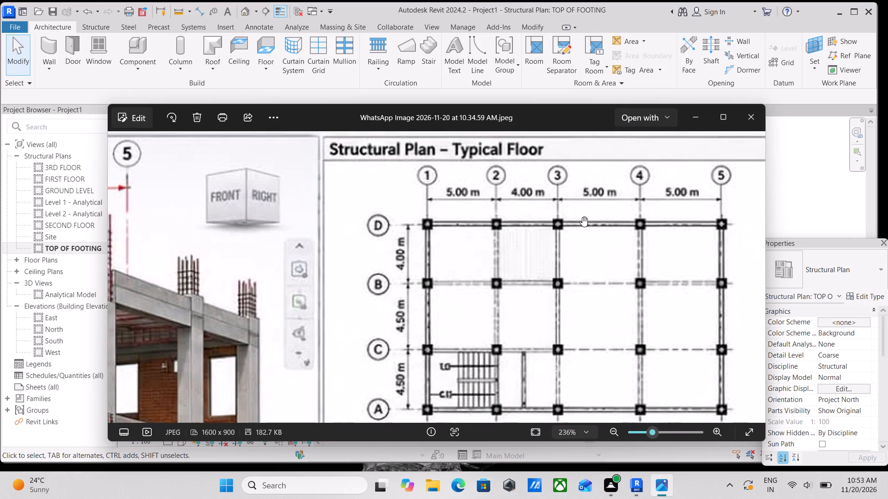
click(745, 112)
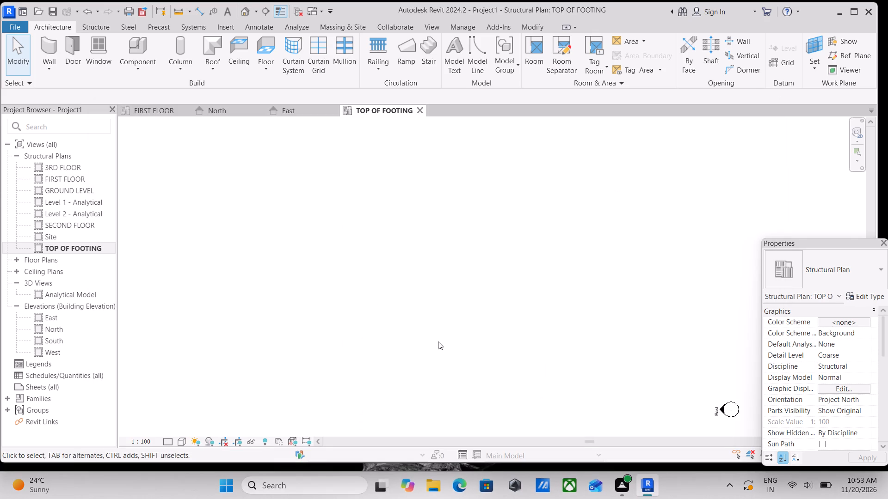
Draw the first vertical grid line in the TOP OF FOOTING plan, upward between the elevation markers on the West side.
scroll(387, 327, down, 8)
middle_drag(382, 332, 388, 313)
text(GR)
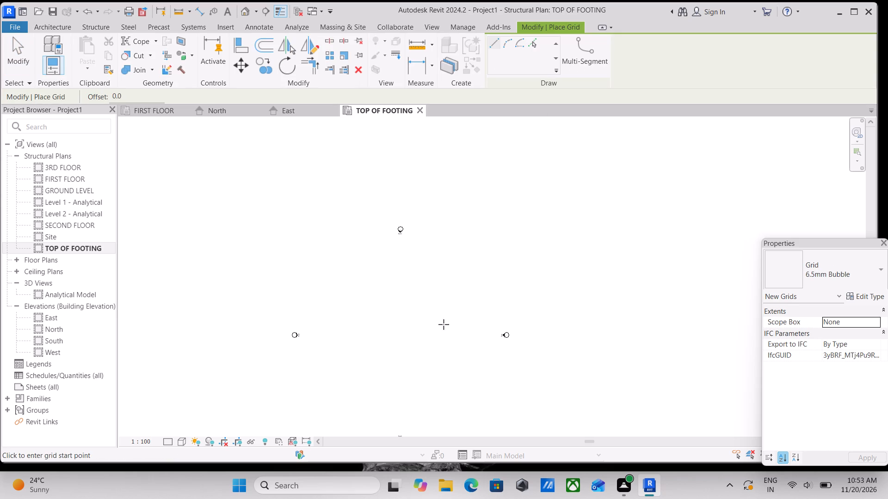
scroll(433, 324, up, 2)
middle_drag(429, 322, 468, 240)
click(354, 329)
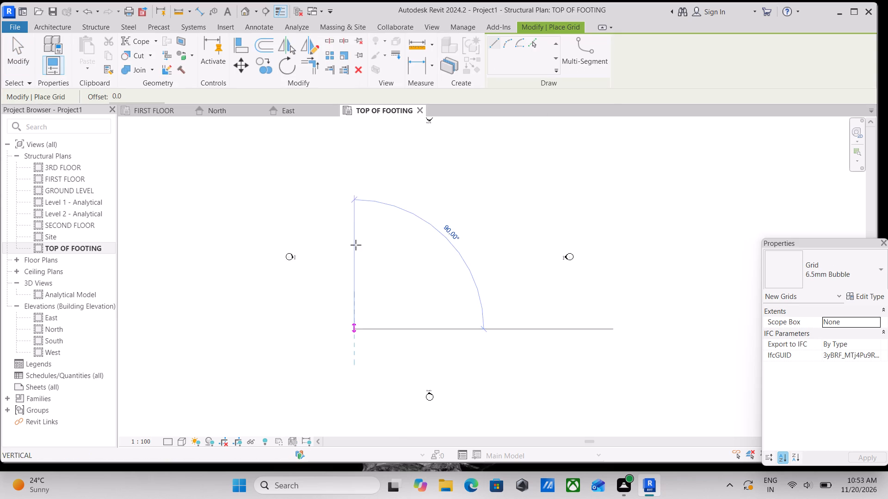
middle_drag(363, 216, 370, 264)
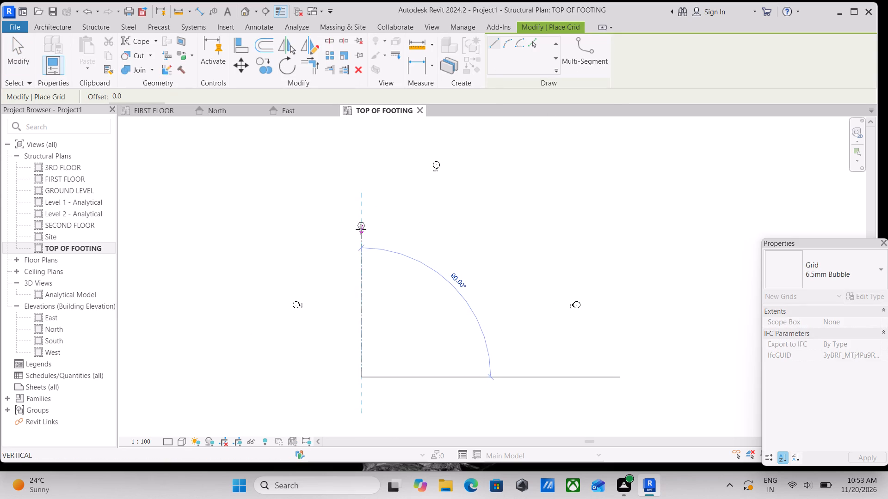
scroll(362, 224, up, 6)
click(358, 195)
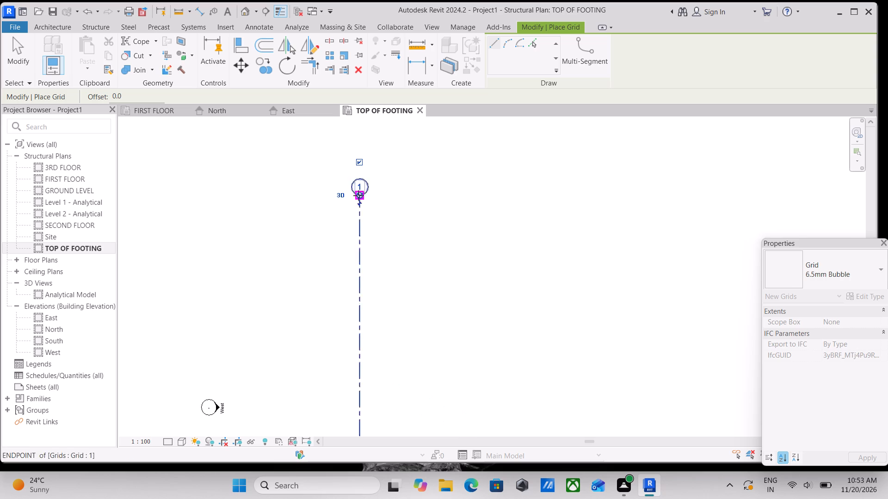
key(Escape)
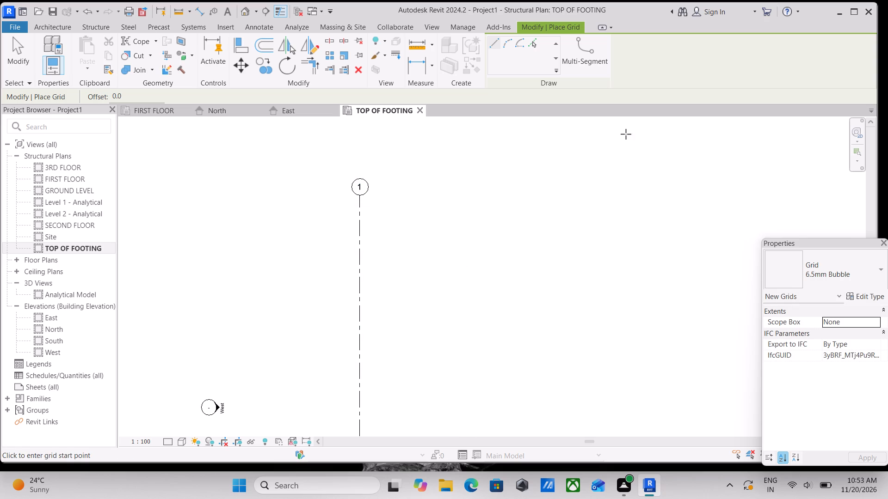
Add a second vertical grid line east of grid 1 using Pick Lines with an offset of 5 m.
click(534, 40)
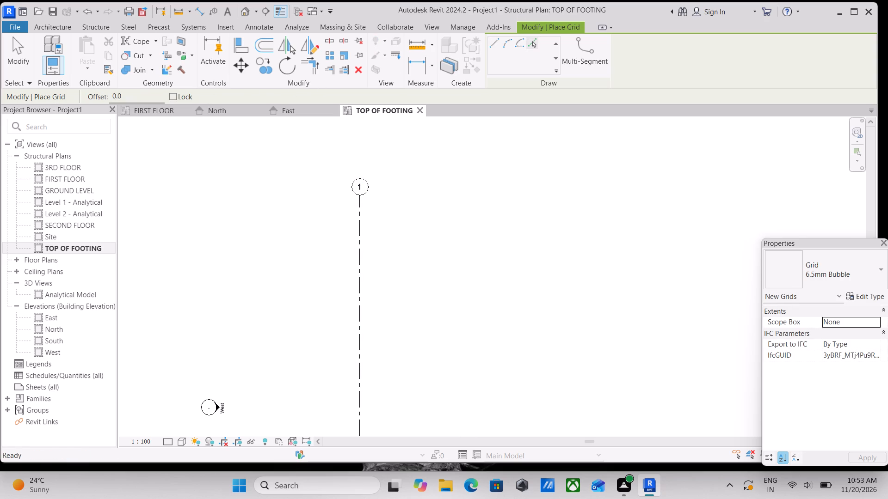
drag(140, 92, 109, 100)
key(1)
key(0)
key(BackSpace)
key(BackSpace)
text(5M)
key(Return)
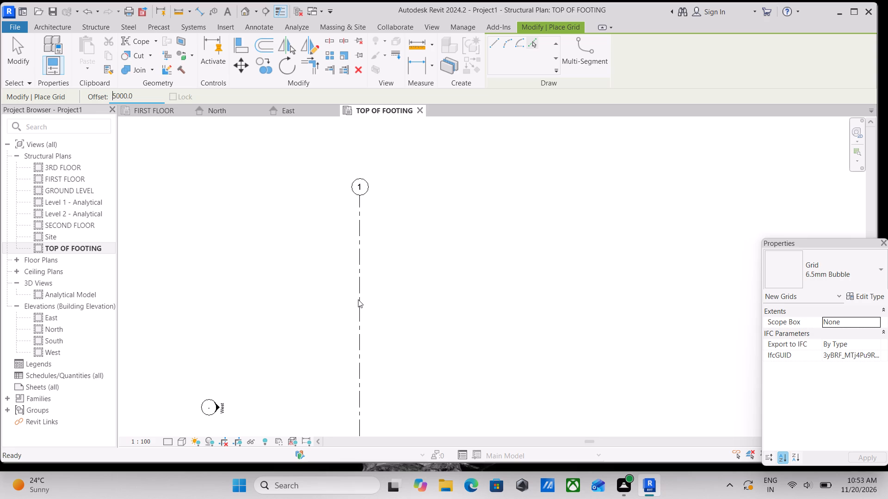
click(362, 300)
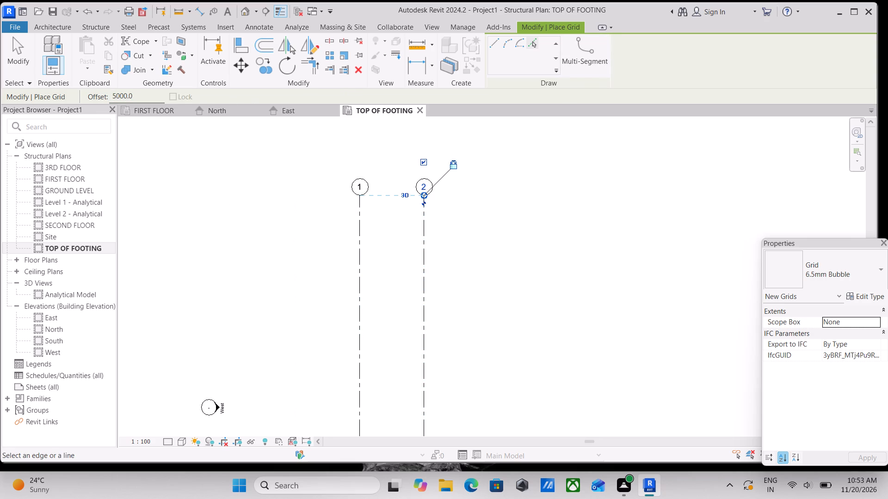
Add a third vertical grid line 4 m east of grid 2 using Pick Lines with a 4 m offset.
drag(137, 91, 88, 109)
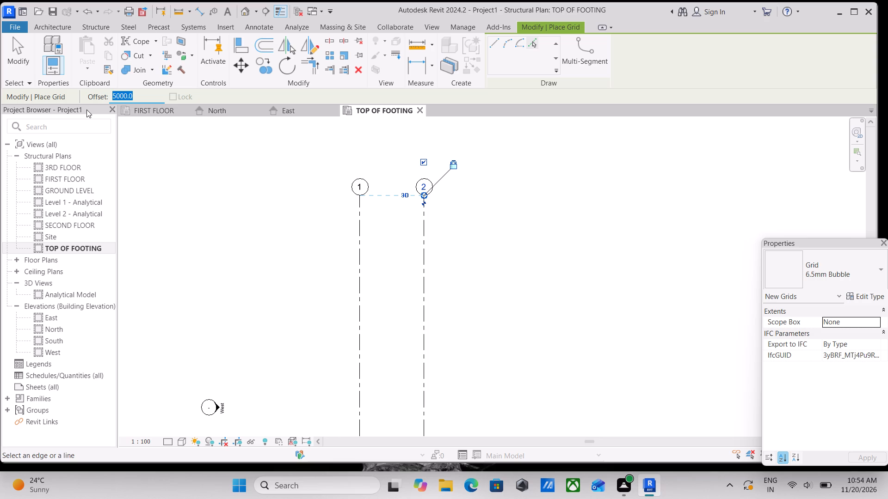
key(4)
key(m)
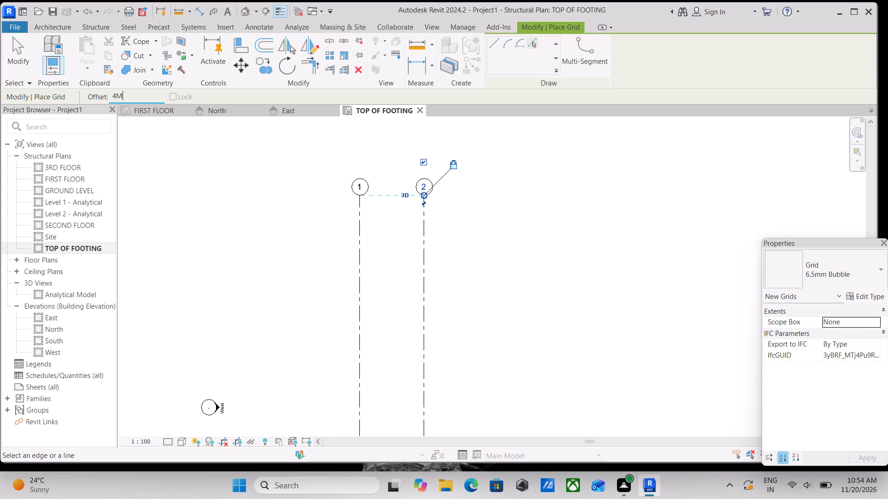
key(Return)
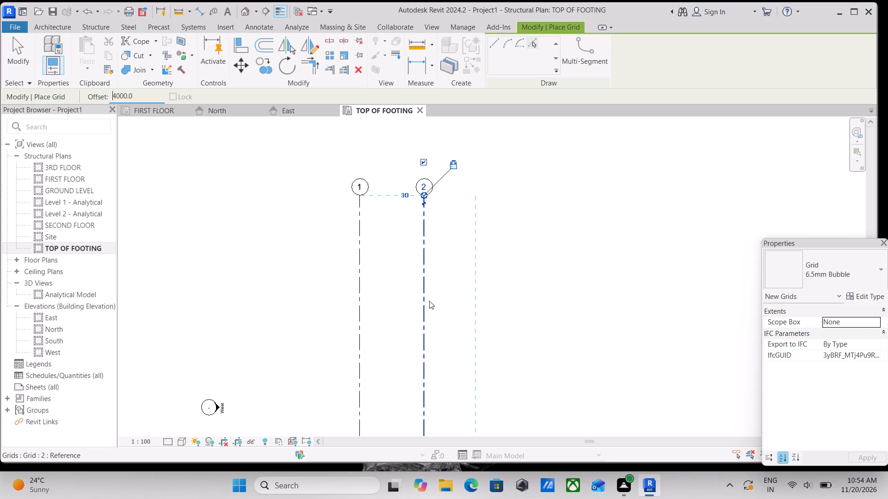
scroll(429, 301, up, 4)
scroll(429, 301, down, 1)
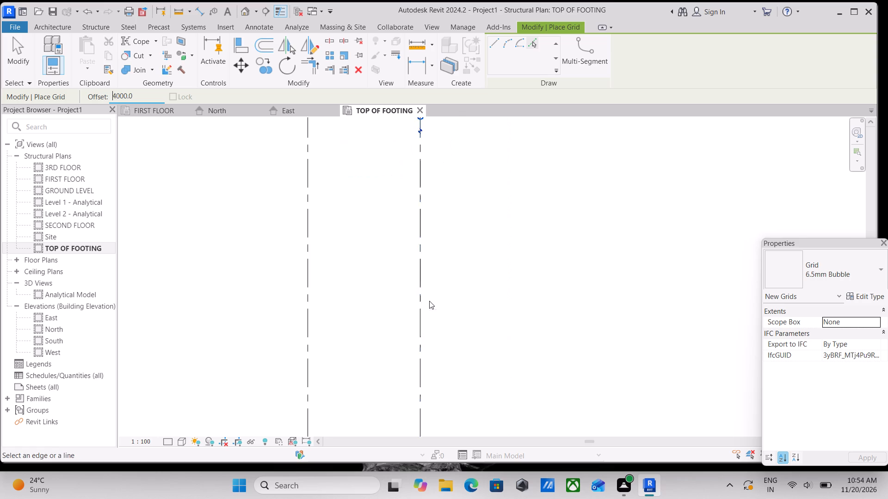
scroll(429, 301, down, 1)
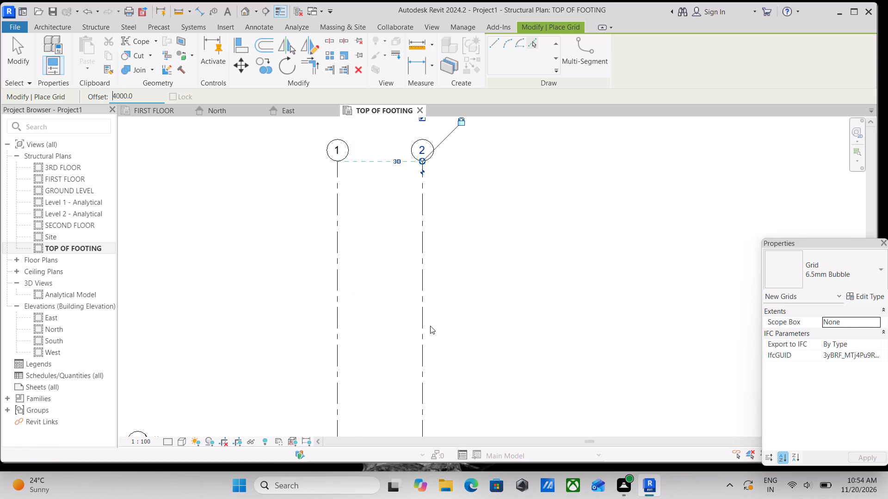
scroll(430, 326, down, 2)
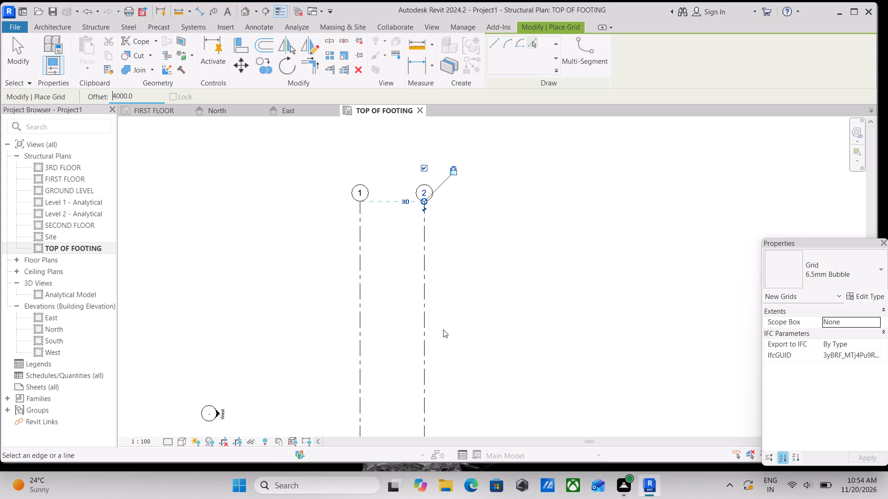
click(429, 307)
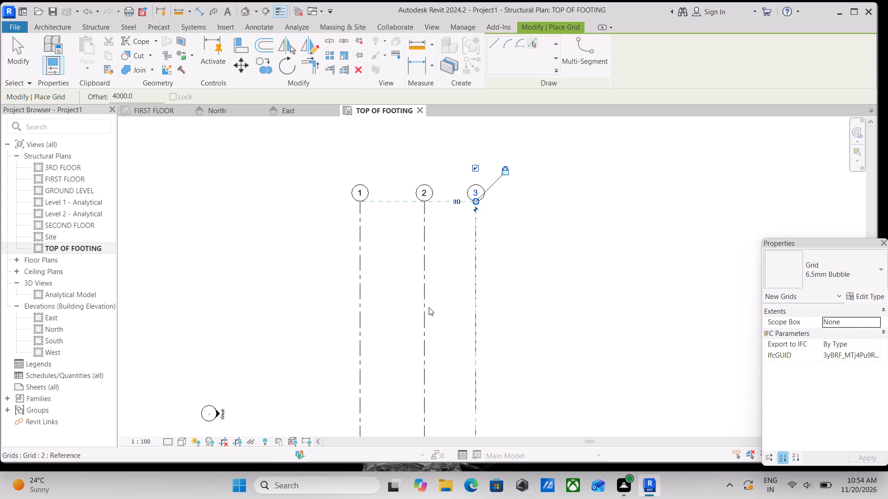
Add a fourth vertical grid line 5 m east of grid 3 using Pick Lines with a 5 m offset.
scroll(497, 290, up, 1)
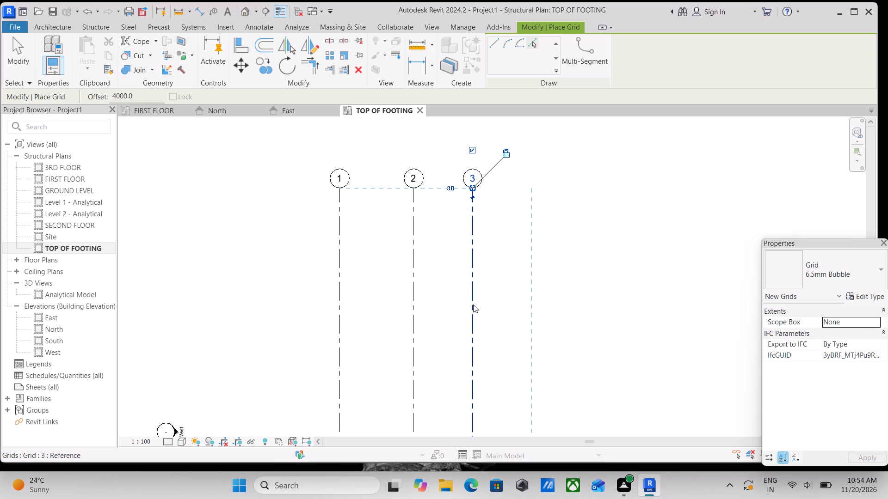
middle_drag(494, 312, 363, 296)
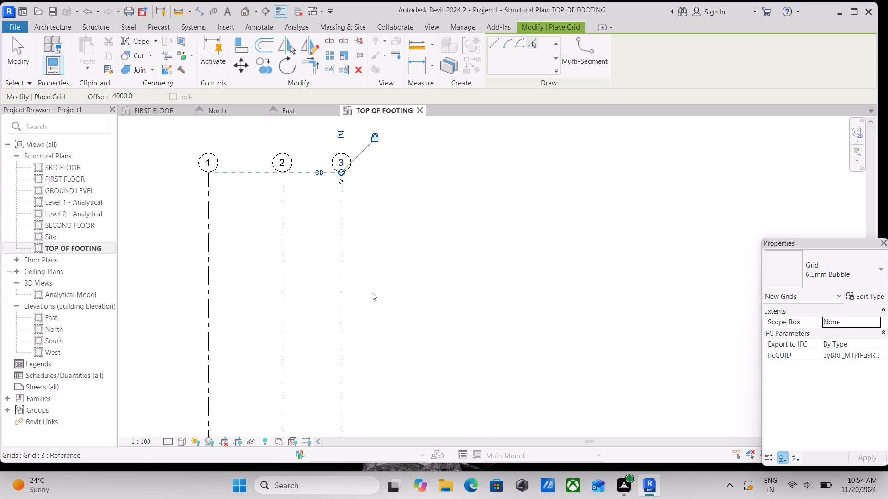
middle_drag(372, 292, 420, 300)
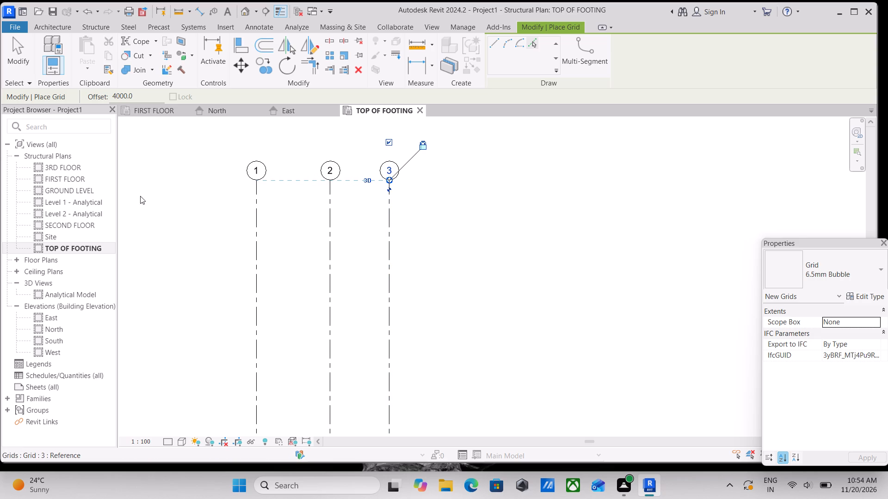
drag(136, 101, 40, 113)
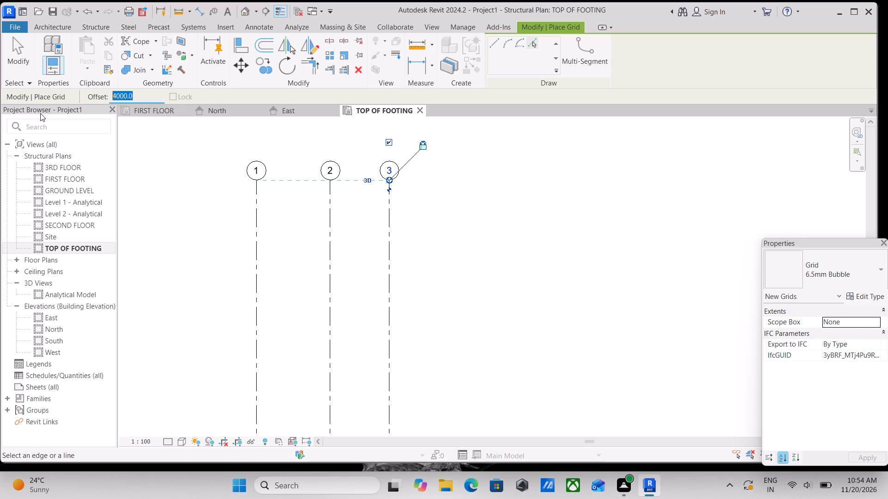
text(5M)
key(Return)
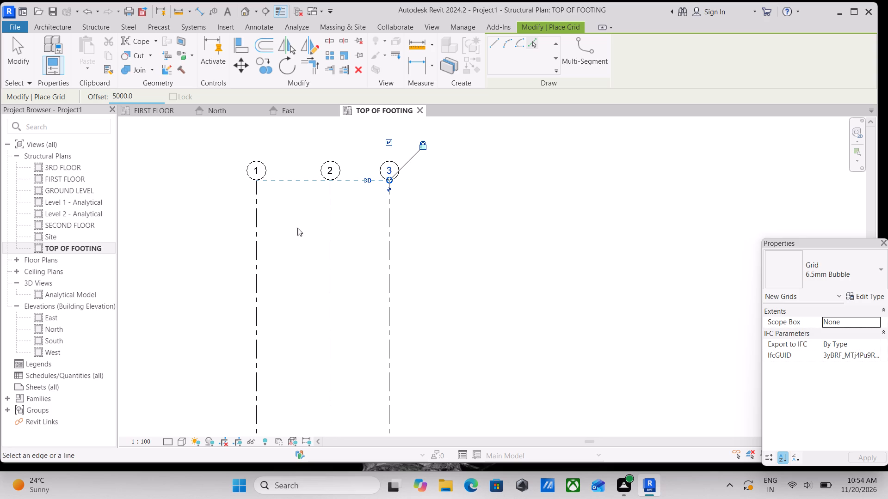
click(392, 299)
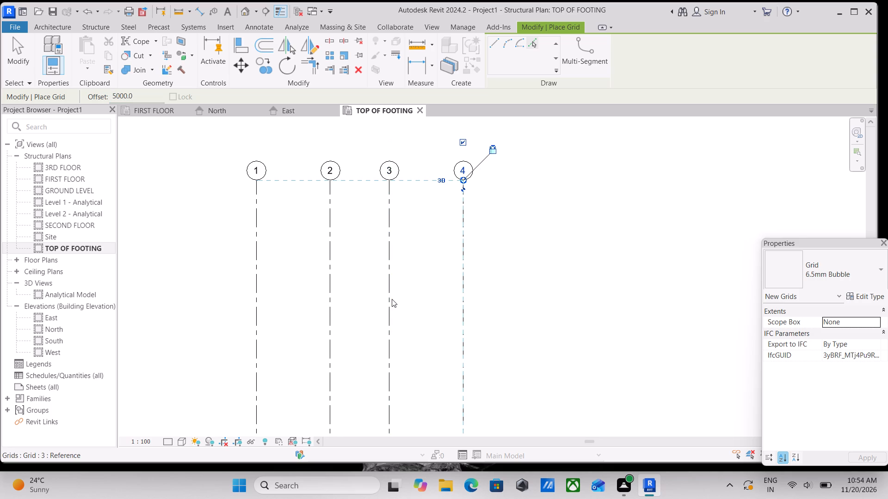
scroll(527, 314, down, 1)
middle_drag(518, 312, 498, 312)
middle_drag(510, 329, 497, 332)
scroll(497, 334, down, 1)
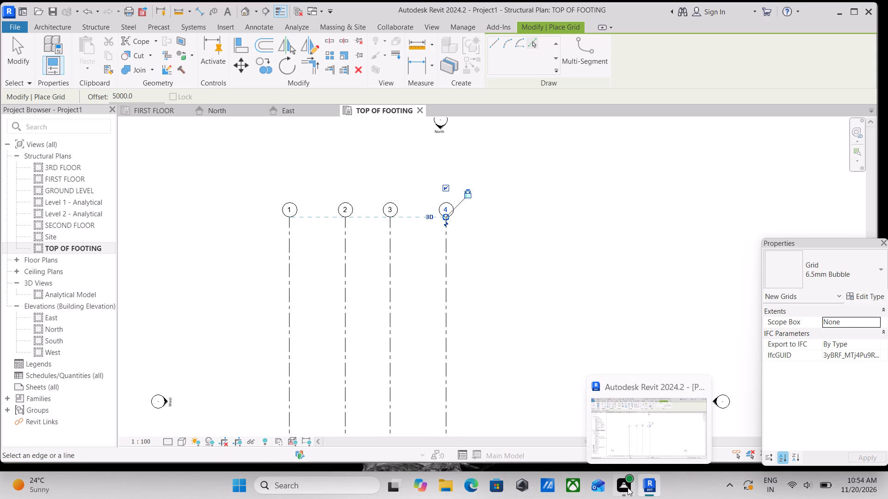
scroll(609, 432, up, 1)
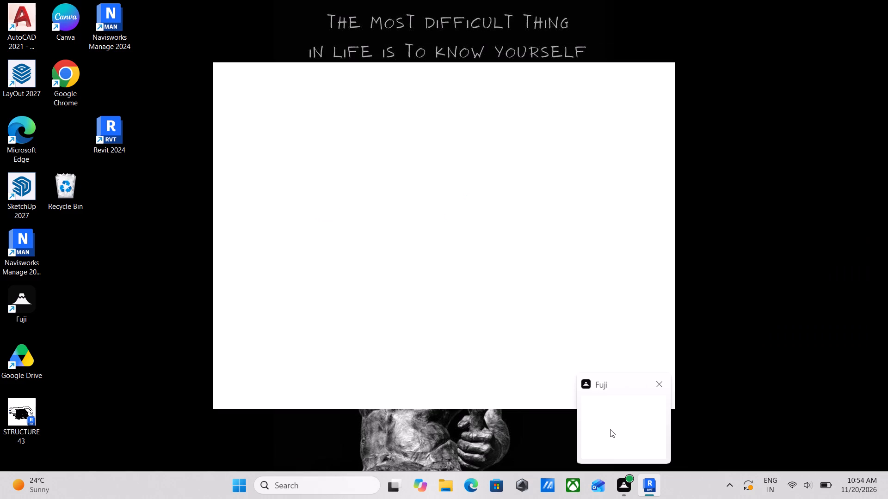
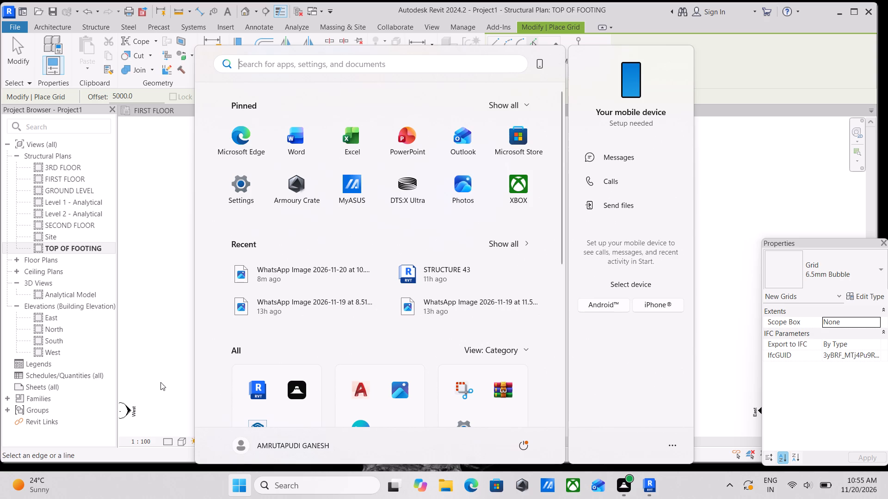
Check the grid spacing in the reference image and add a fifth vertical grid line 5 m east of grid 4.
click(317, 272)
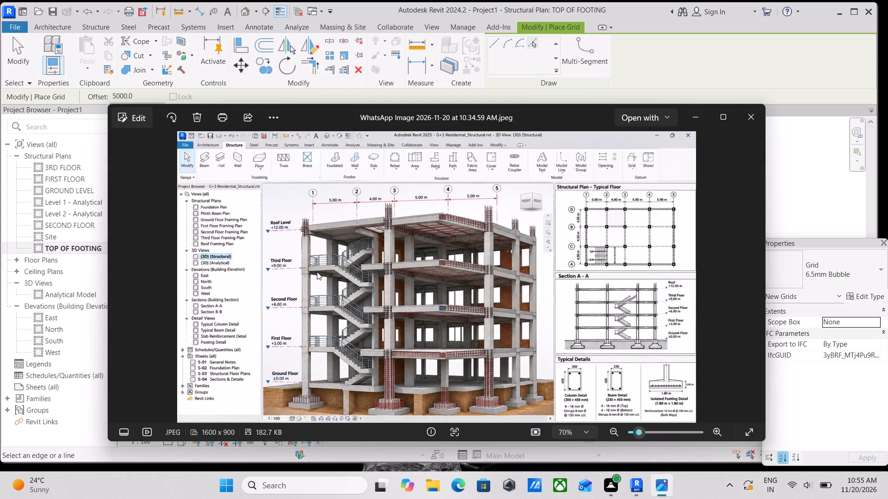
scroll(664, 198, up, 7)
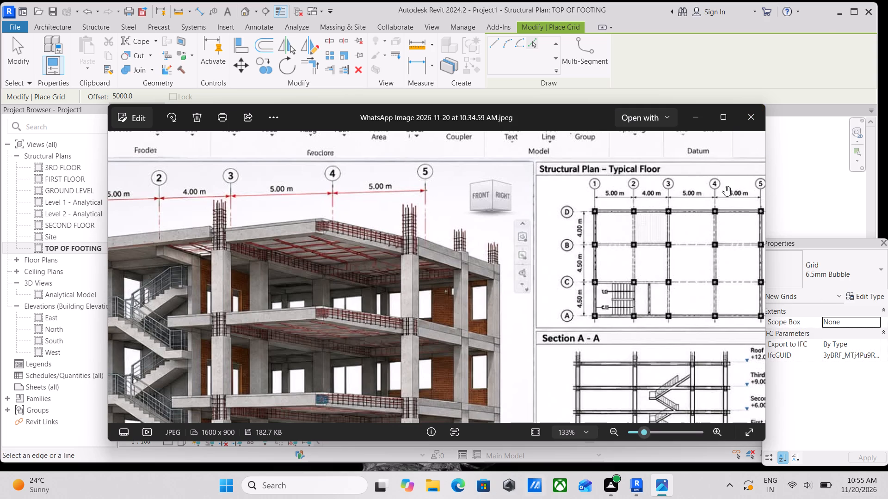
click(760, 116)
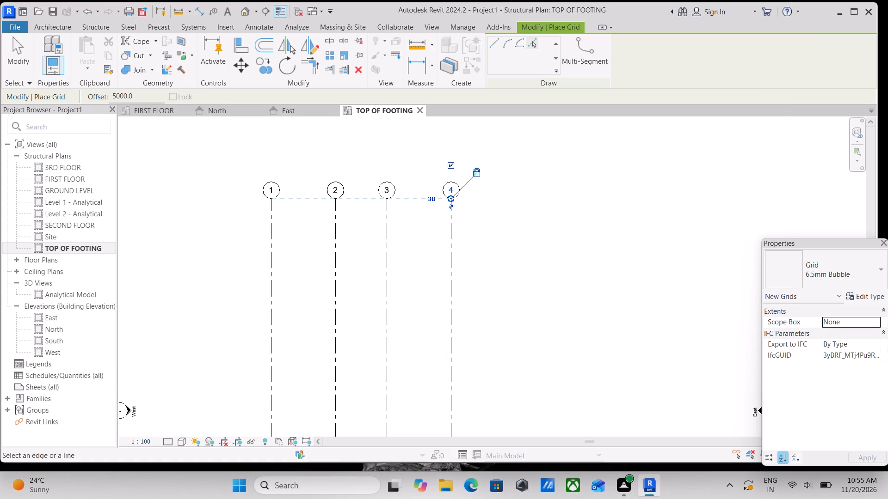
click(455, 268)
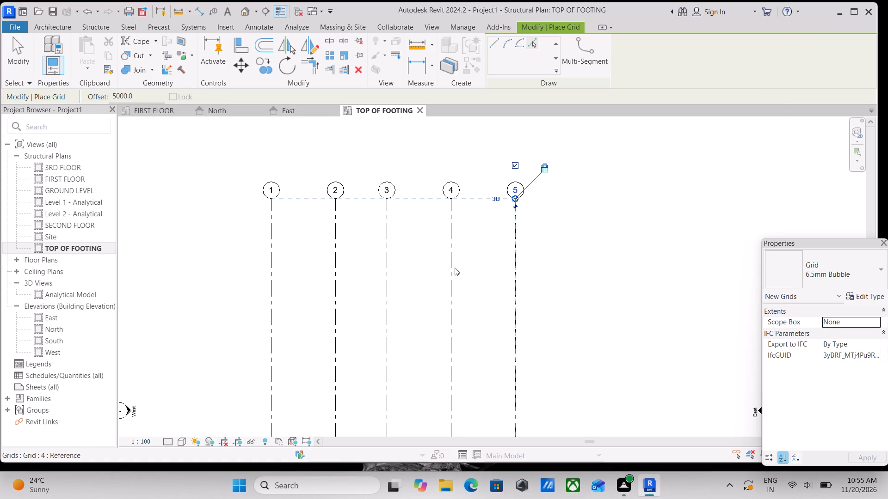
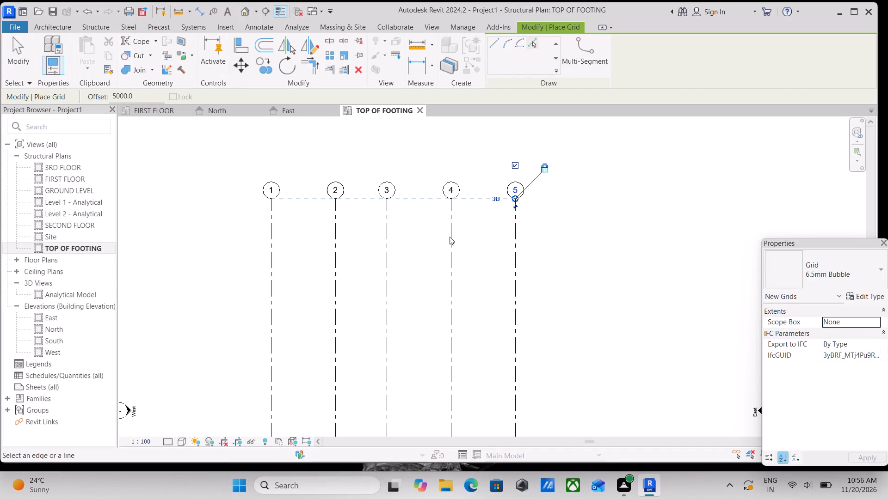
Draw a horizontal grid line just below the grid bubbles, running from just west of grid 1 to just east of grid 5.
scroll(444, 249, up, 2)
key(Escape)
scroll(398, 240, up, 1)
middle_drag(336, 221, 385, 239)
scroll(385, 239, up, 1)
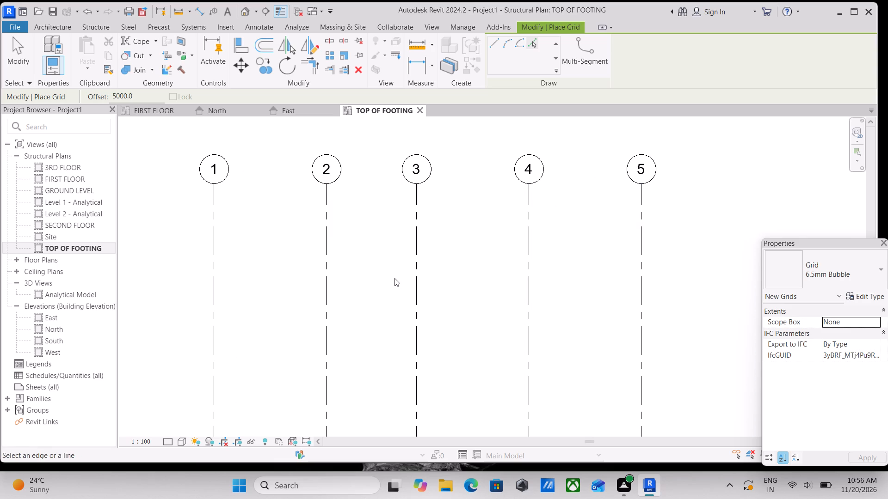
scroll(406, 303, up, 2)
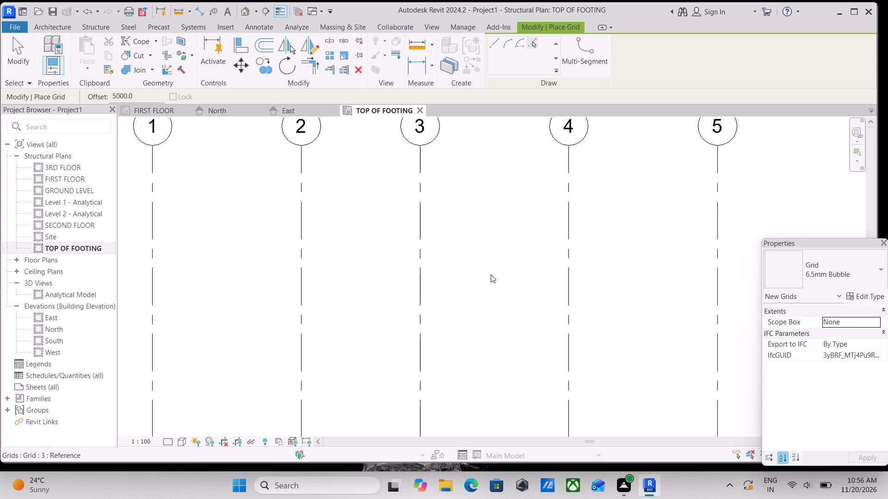
key(Escape)
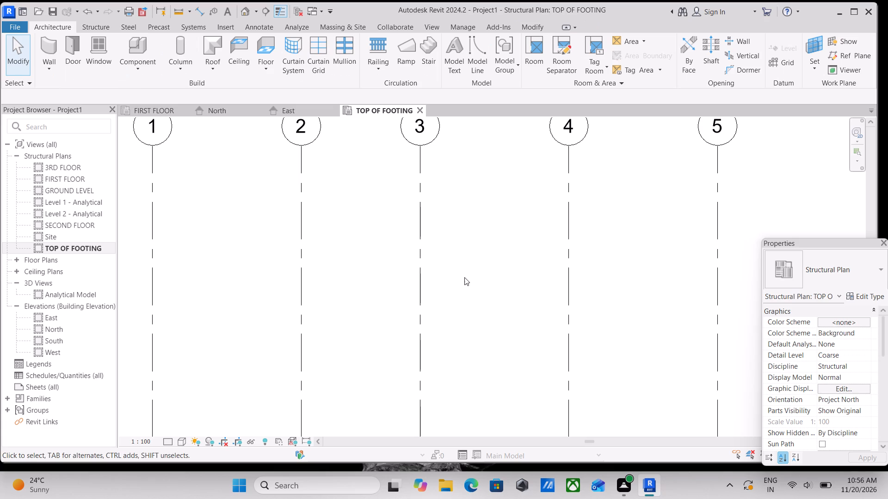
text(GR)
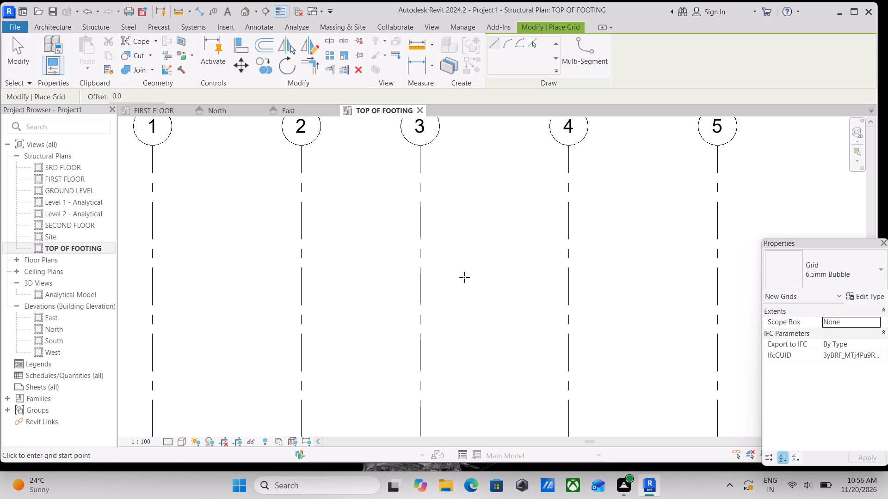
scroll(393, 248, down, 1)
middle_drag(393, 248, 477, 270)
scroll(304, 216, down, 2)
middle_drag(304, 216, 284, 219)
scroll(284, 219, up, 1)
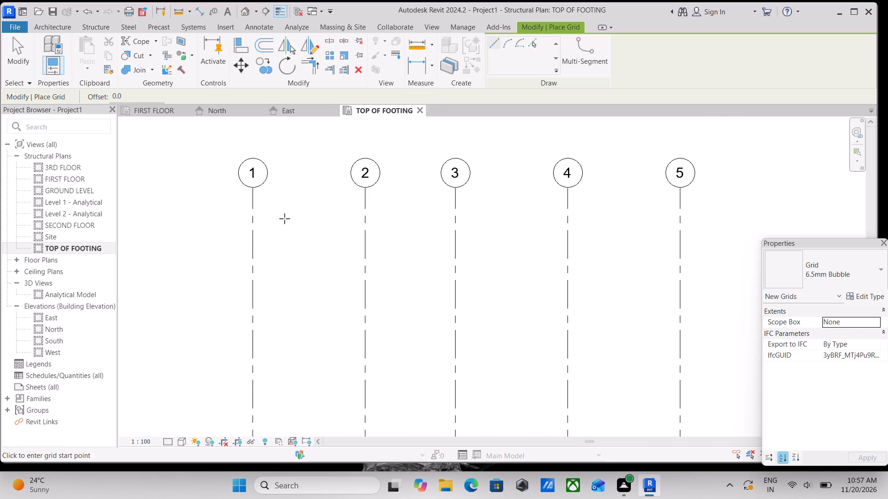
scroll(240, 214, down, 1)
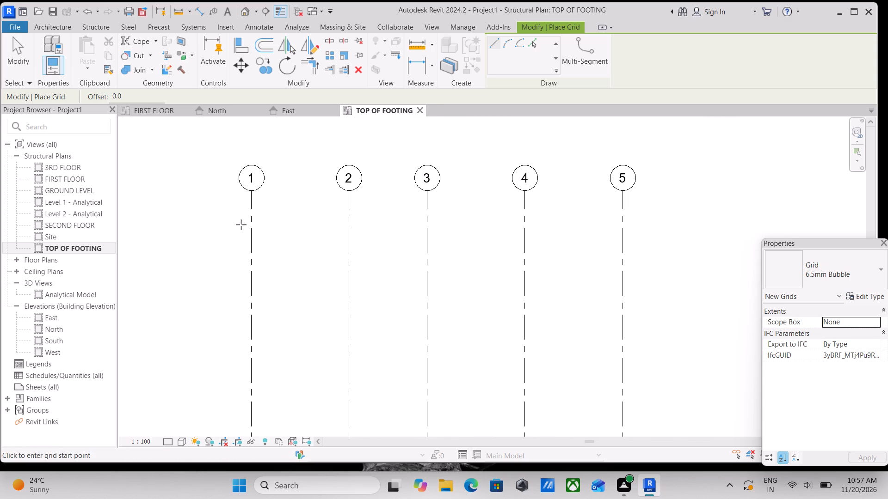
click(241, 226)
middle_drag(570, 230, 474, 219)
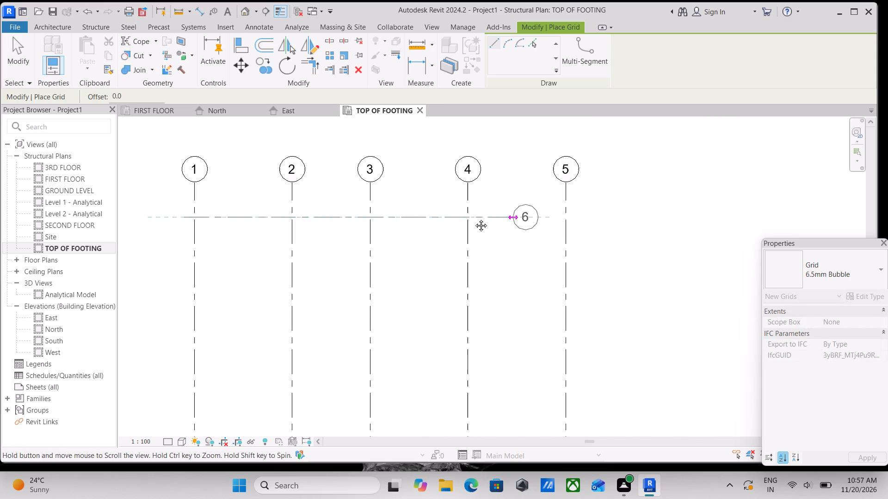
middle_drag(474, 219, 478, 219)
click(576, 220)
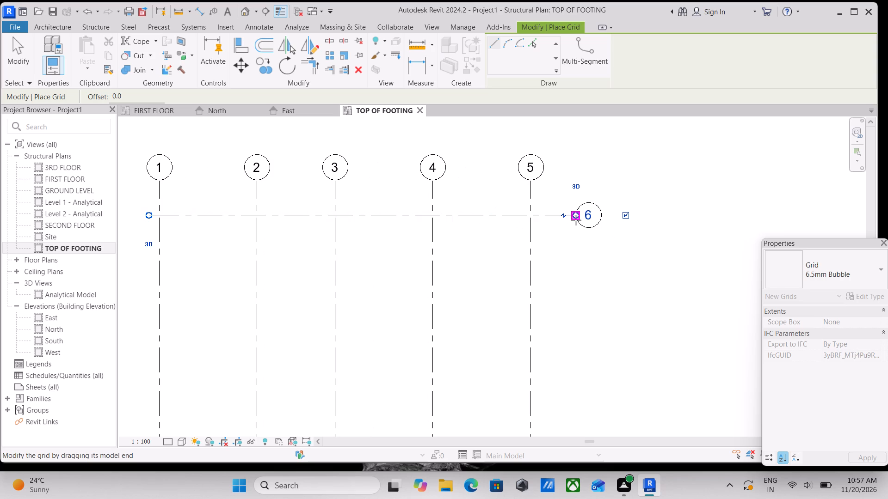
key(Escape)
key(Escape)
key(Escape)
Rename the new horizontal grid line as A.
scroll(598, 219, up, 2)
key(Escape)
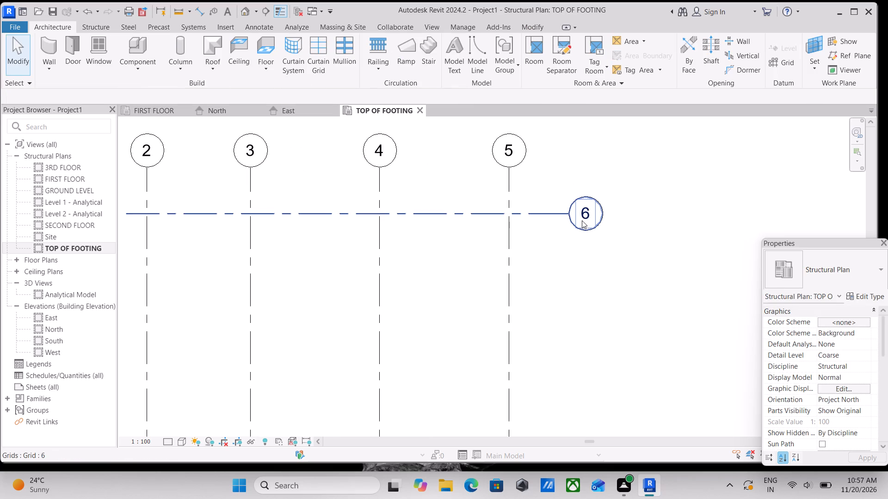
key(Escape)
double_click(584, 217)
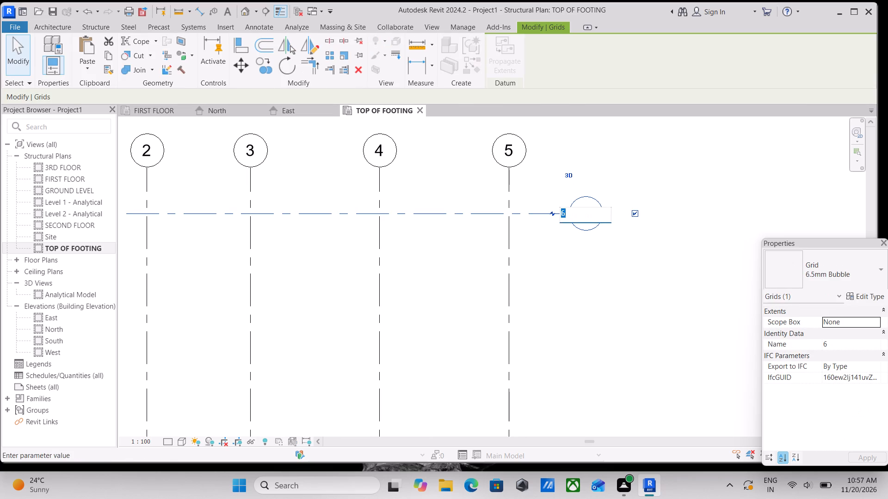
key(a)
key(Return)
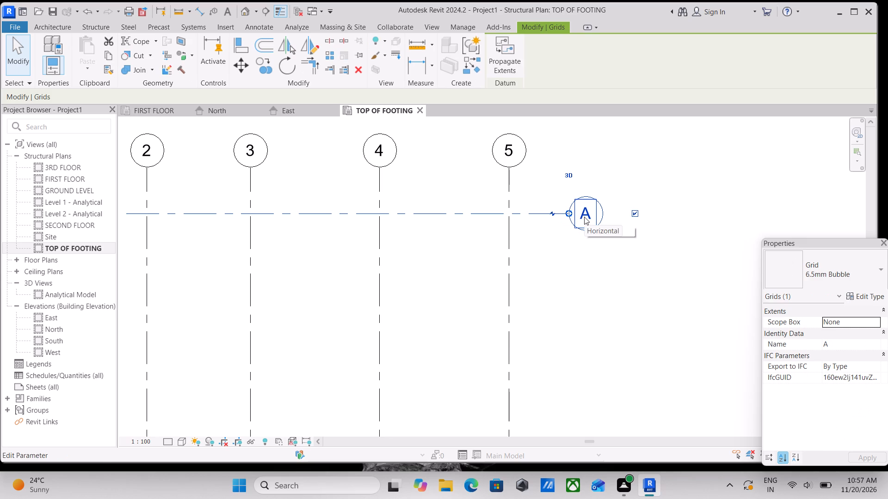
key(Escape)
Open the reference image in Photos and examine the spacing between the lettered grids on the typical floor plan.
scroll(536, 274, down, 2)
middle_drag(543, 274, 613, 262)
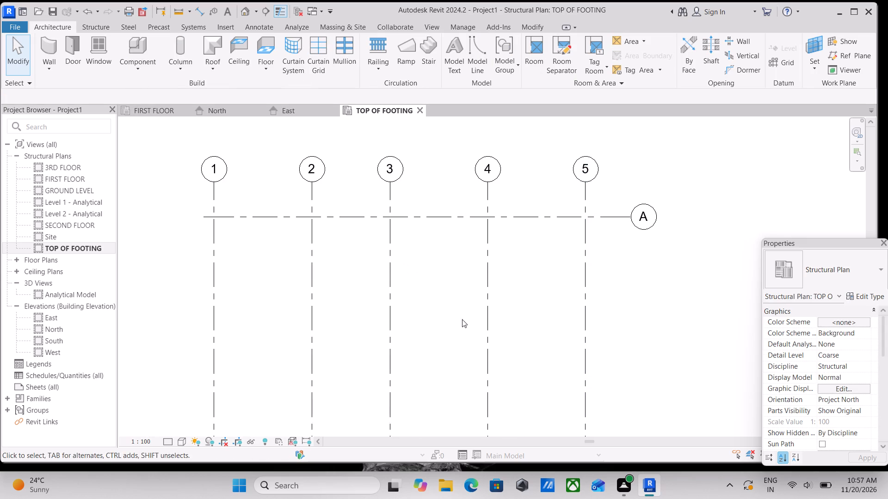
text(GR)
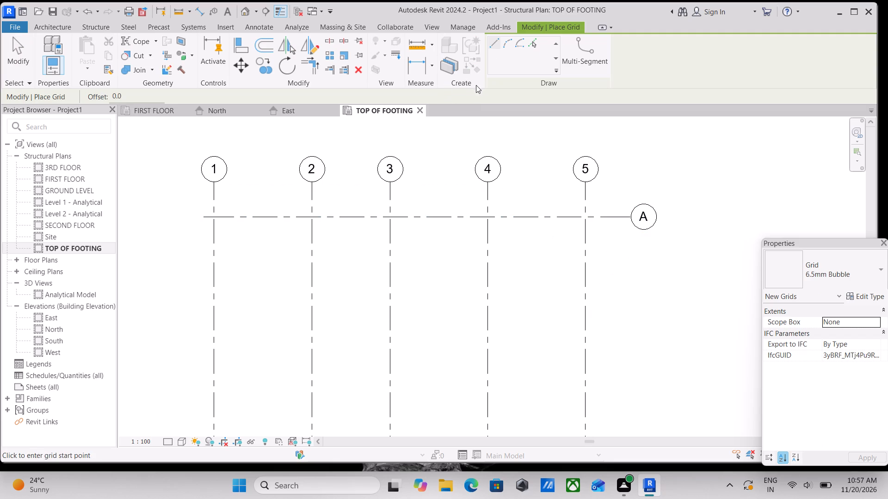
click(532, 45)
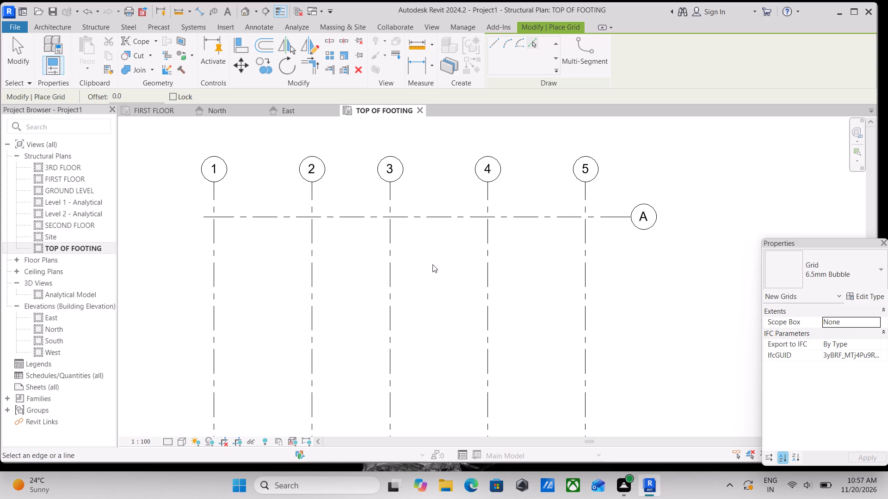
middle_drag(432, 264, 446, 323)
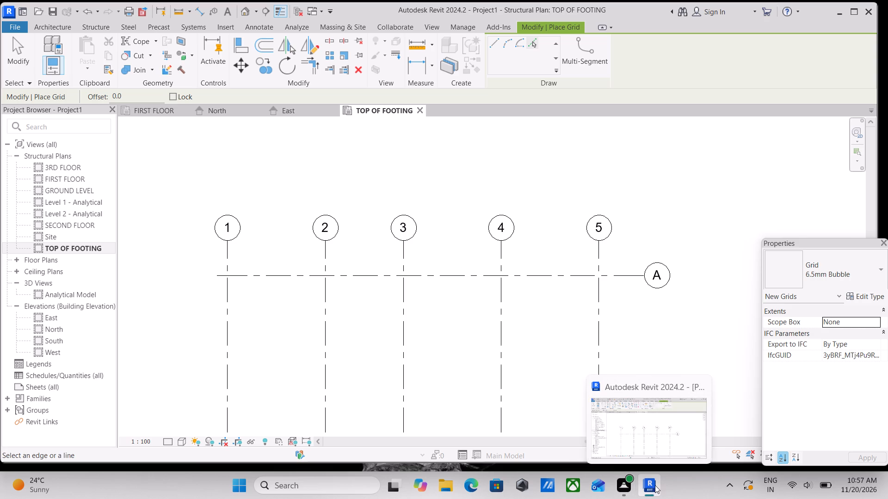
click(237, 489)
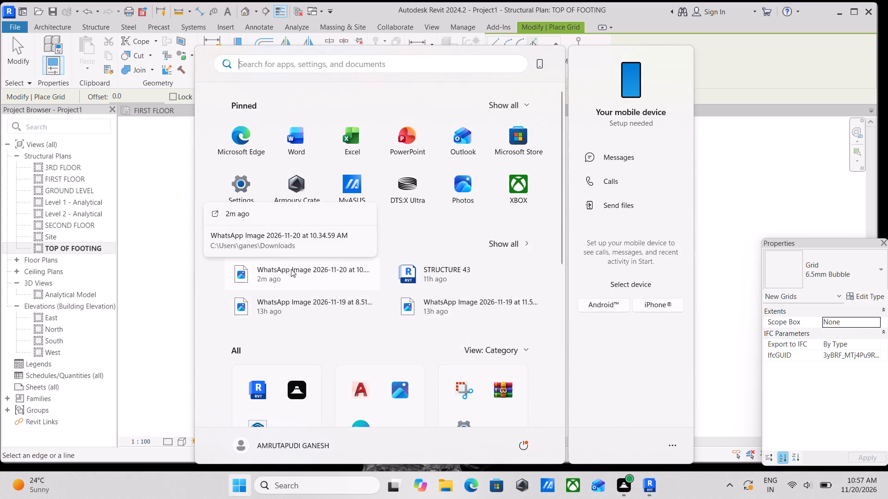
click(293, 272)
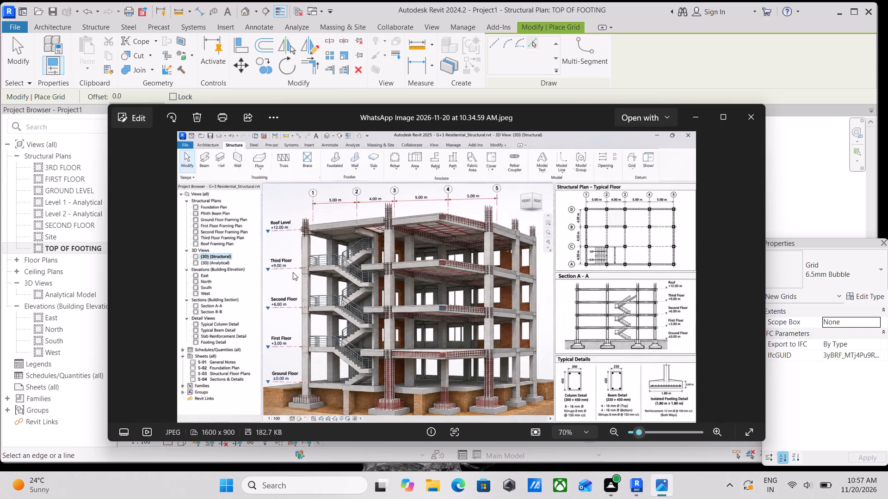
scroll(574, 225, up, 3)
middle_drag(597, 240, 473, 251)
scroll(610, 226, up, 10)
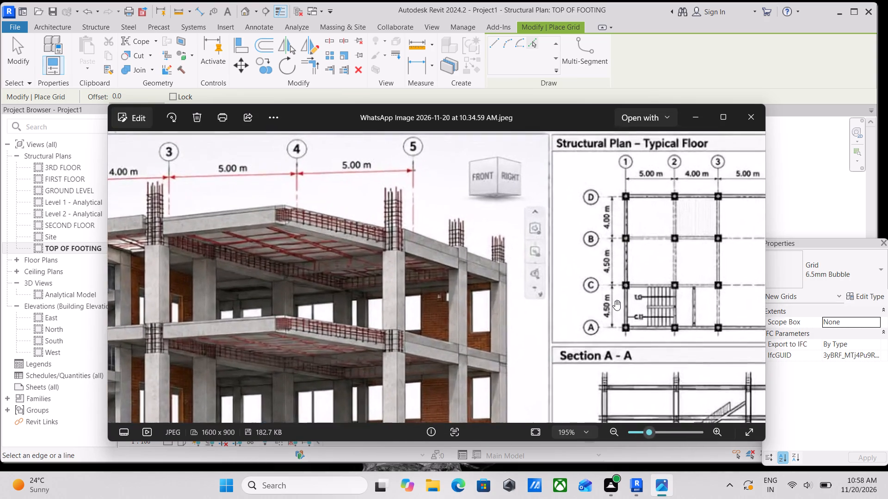
scroll(611, 288, up, 2)
scroll(609, 285, down, 3)
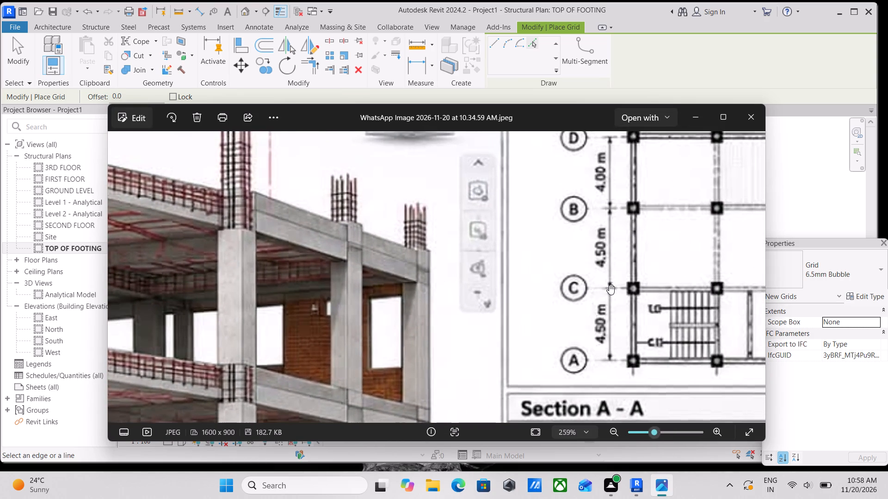
scroll(609, 285, down, 1)
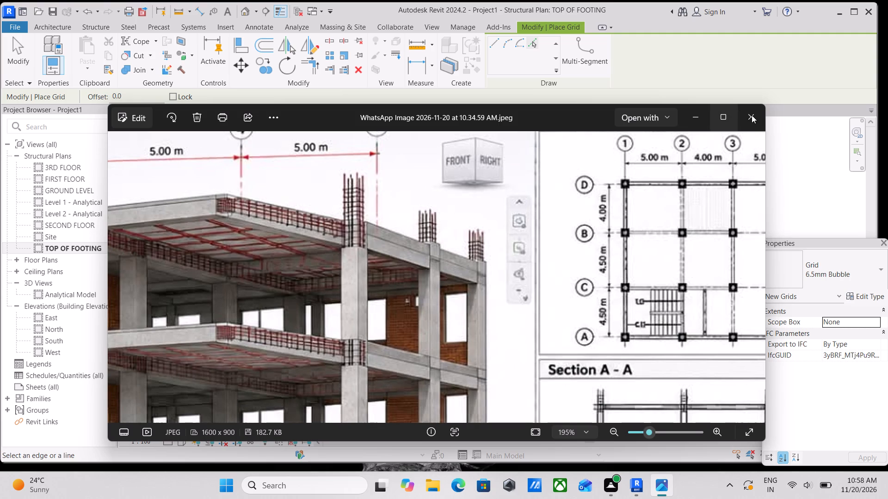
click(752, 115)
Add a second horizontal grid line offset 4 m south of grid A.
middle_drag(195, 319, 306, 216)
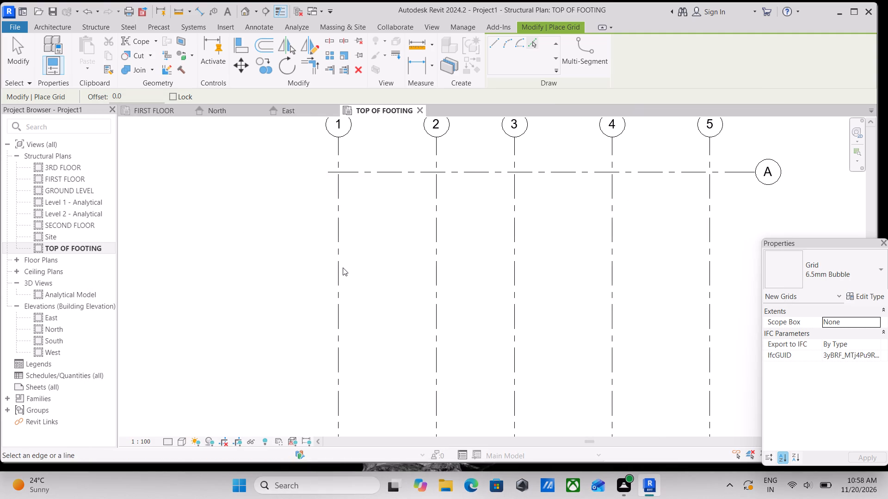
text(GR)
click(531, 47)
middle_drag(391, 240, 373, 317)
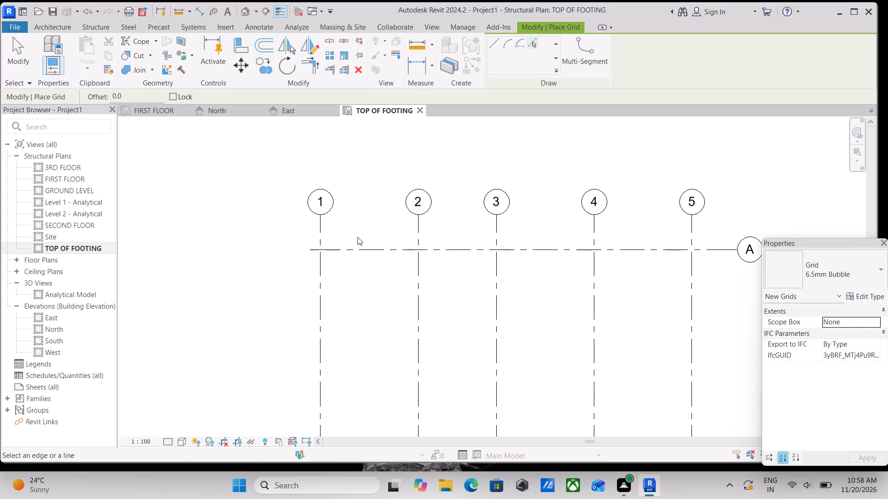
drag(133, 97, 71, 104)
key(4)
key(m)
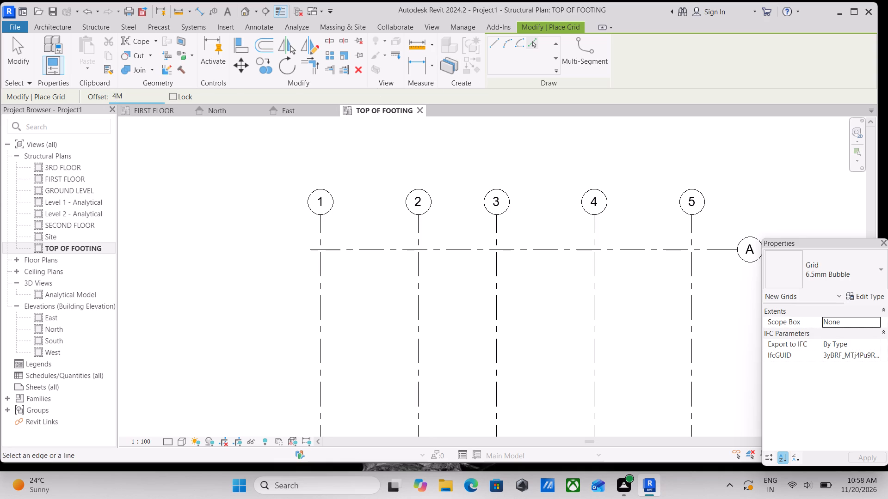
key(Return)
click(381, 252)
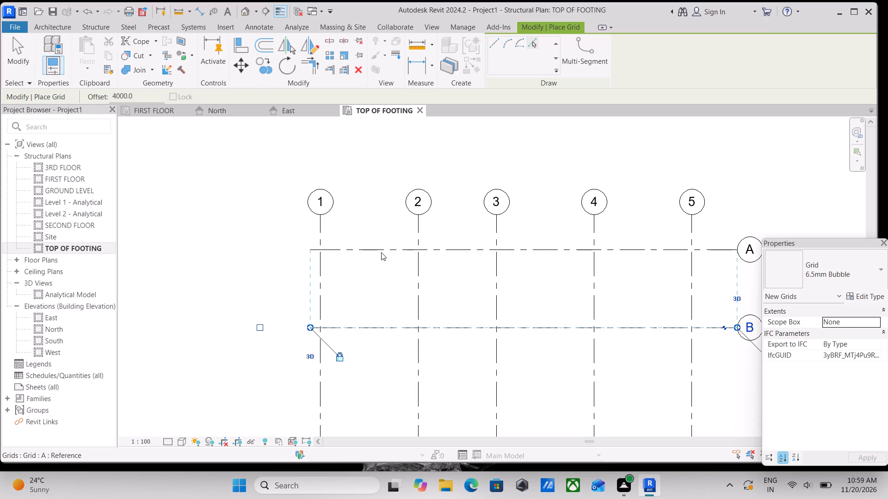
Add grid line C offset 4.5 m south of grid B.
middle_drag(427, 336, 375, 318)
drag(152, 93, 132, 95)
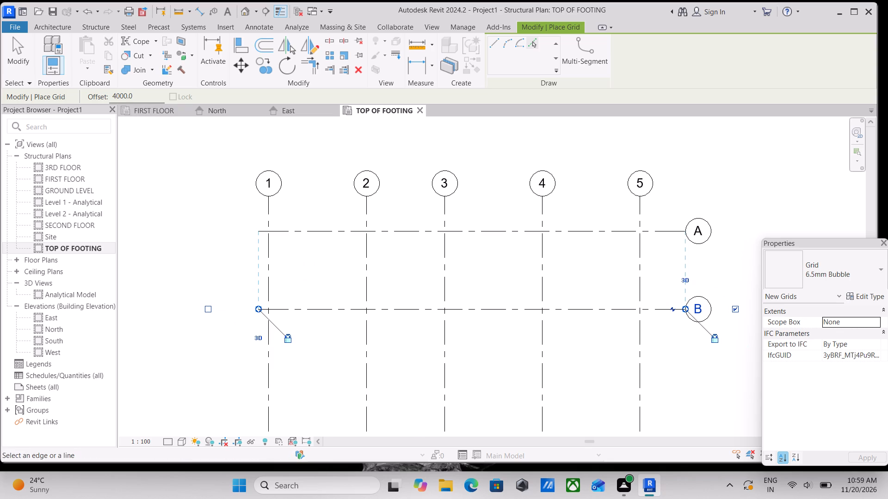
drag(132, 95, 67, 105)
text(45)
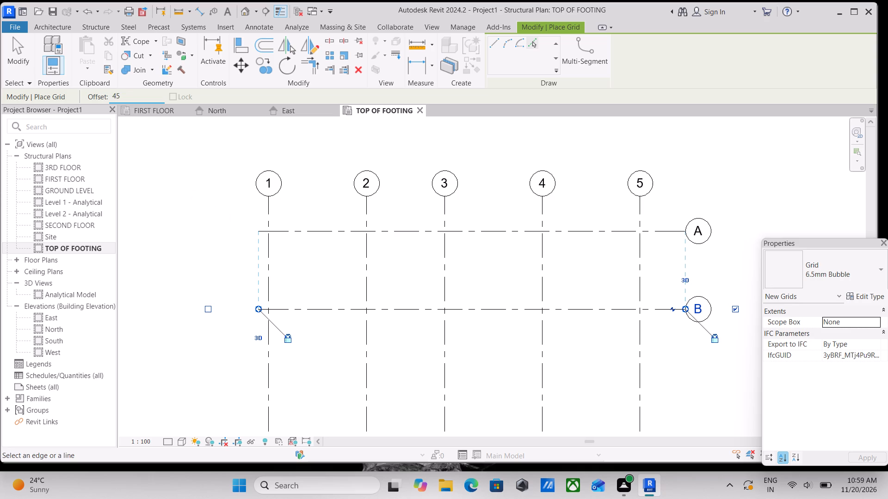
key(BackSpace)
key(period)
text(5M)
key(Return)
middle_drag(406, 314, 402, 305)
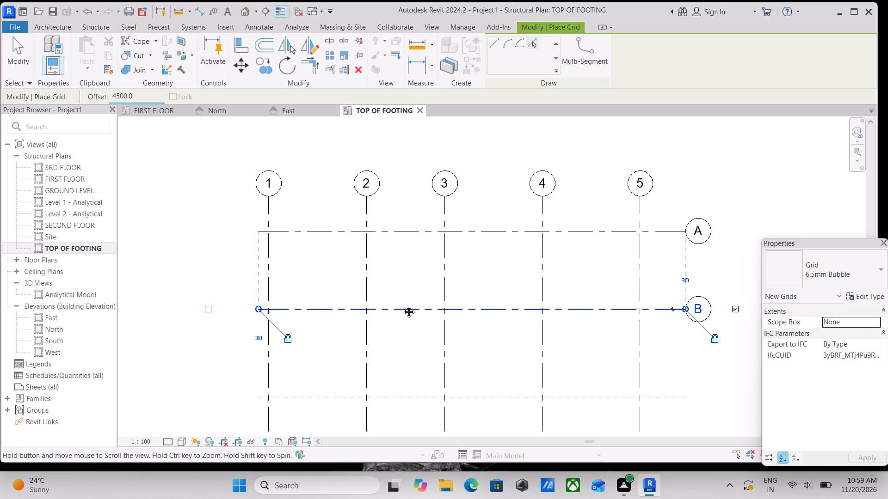
middle_drag(402, 305, 377, 249)
click(377, 249)
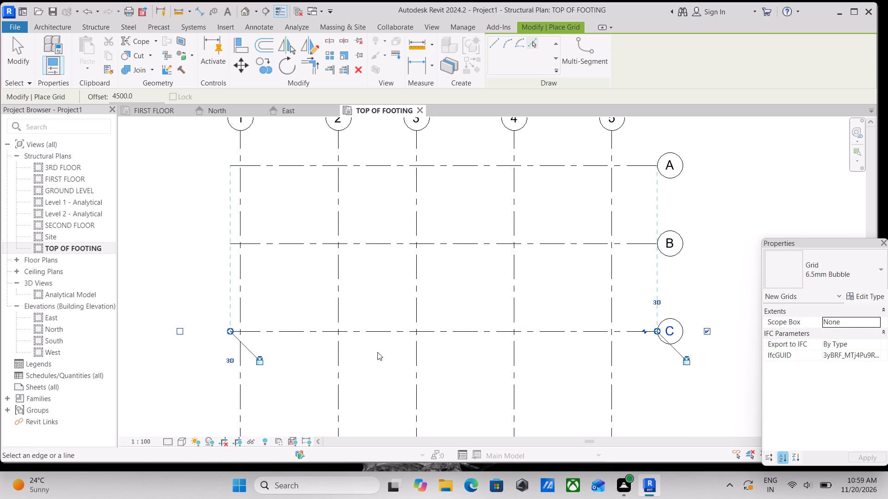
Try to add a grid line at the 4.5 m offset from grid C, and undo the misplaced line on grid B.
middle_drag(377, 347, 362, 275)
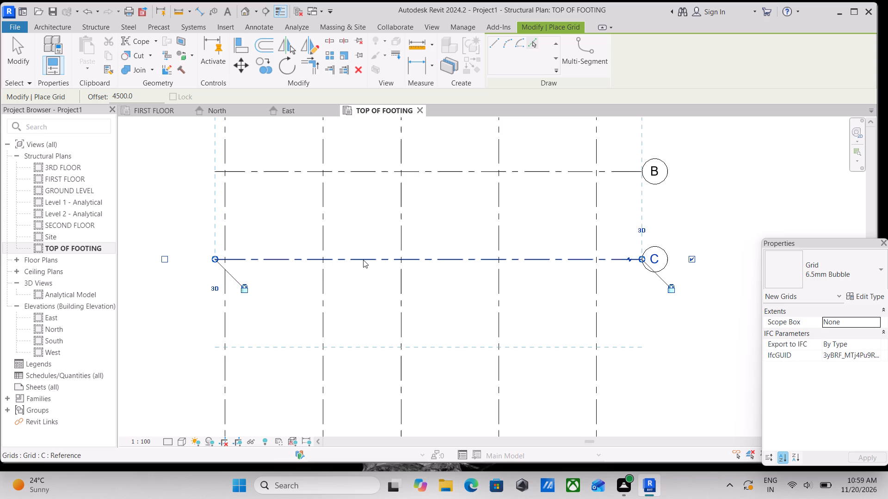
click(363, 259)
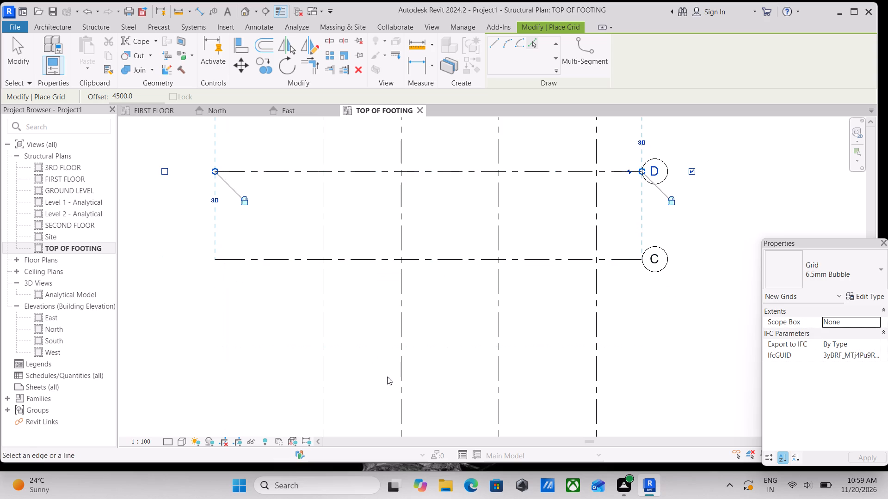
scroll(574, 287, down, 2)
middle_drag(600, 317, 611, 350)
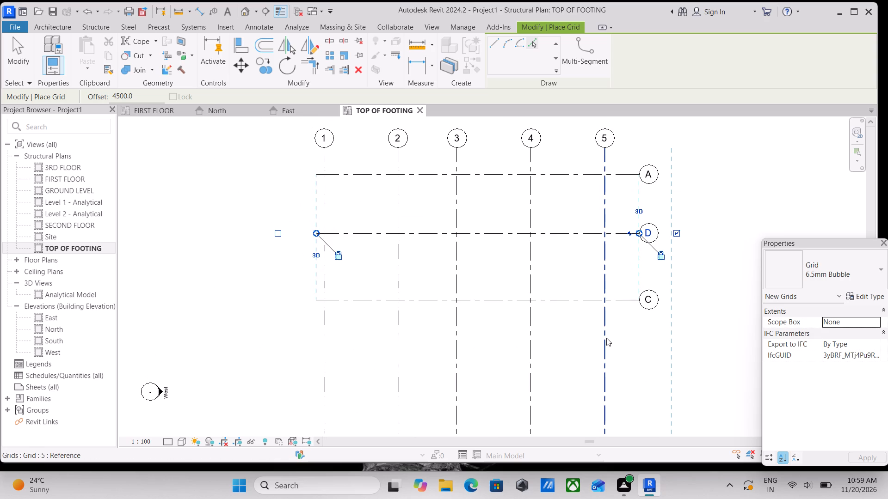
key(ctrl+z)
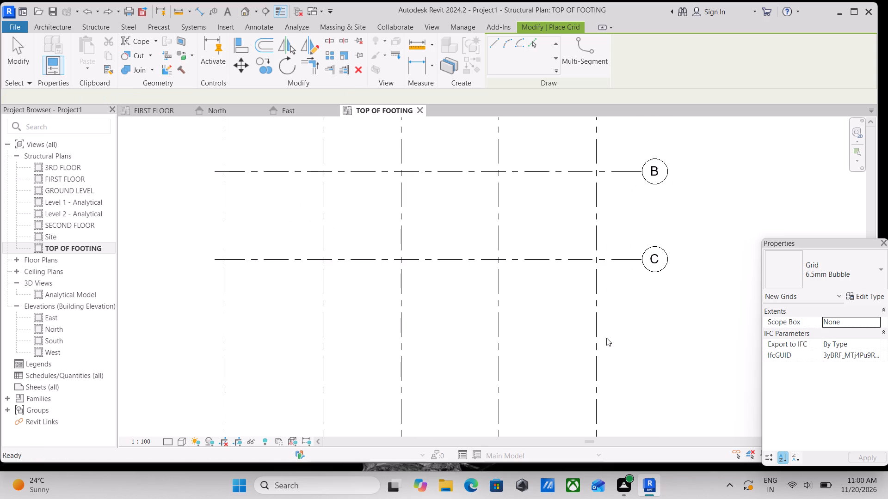
Add grid line D offset 4.5 m south of grid C and finish placing grids.
click(360, 262)
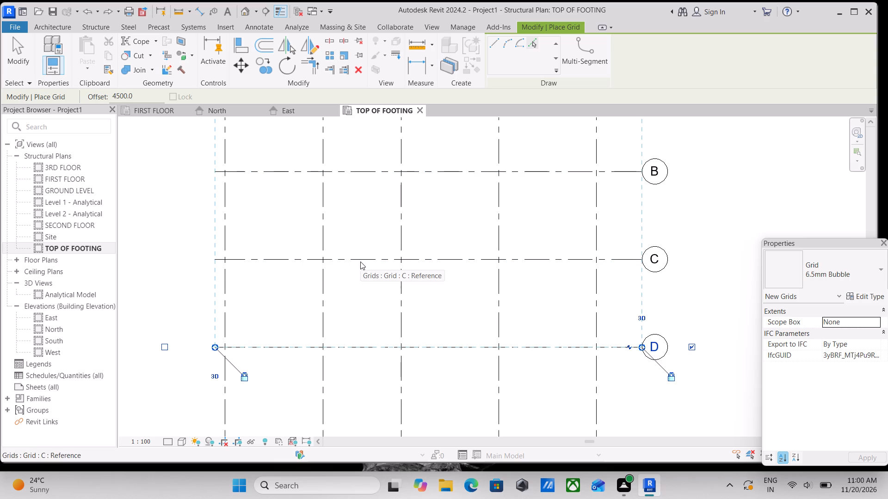
key(Escape)
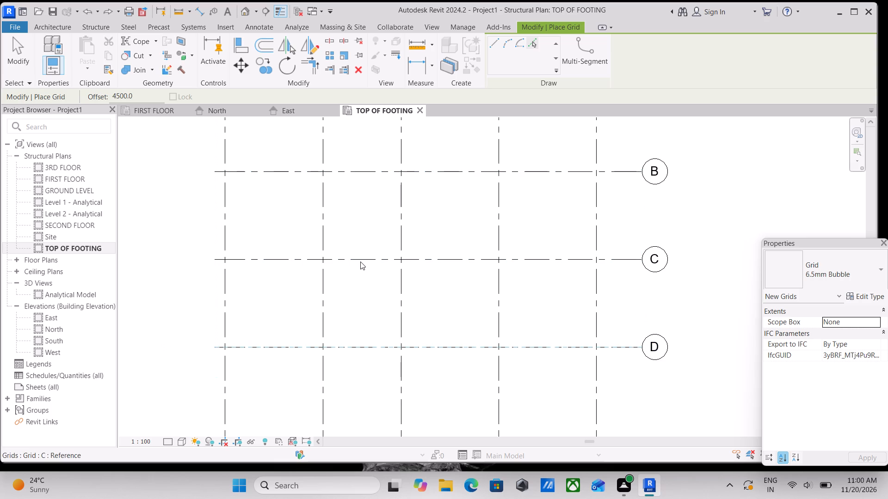
key(Escape)
key(Escape)
scroll(384, 282, down, 1)
key(Escape)
scroll(350, 281, down, 1)
middle_drag(350, 281, 380, 301)
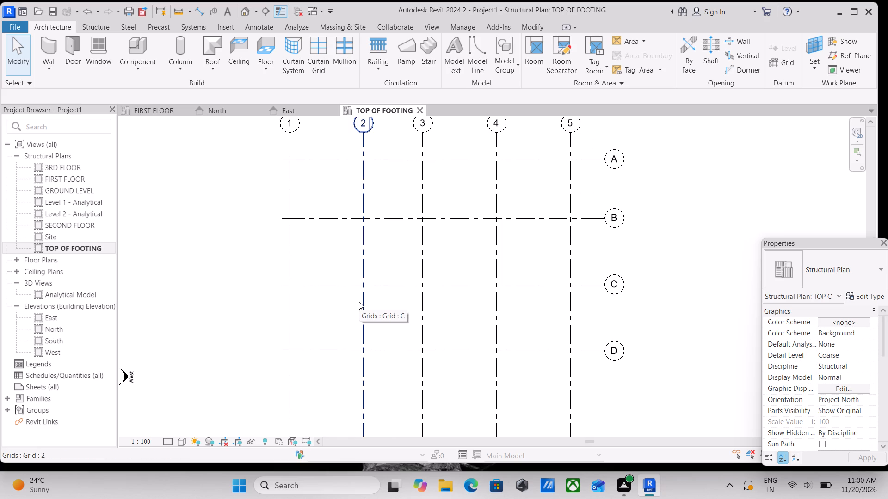
Extend the west ends of grids A to D together, farther west of grid 1.
scroll(347, 365, up, 2)
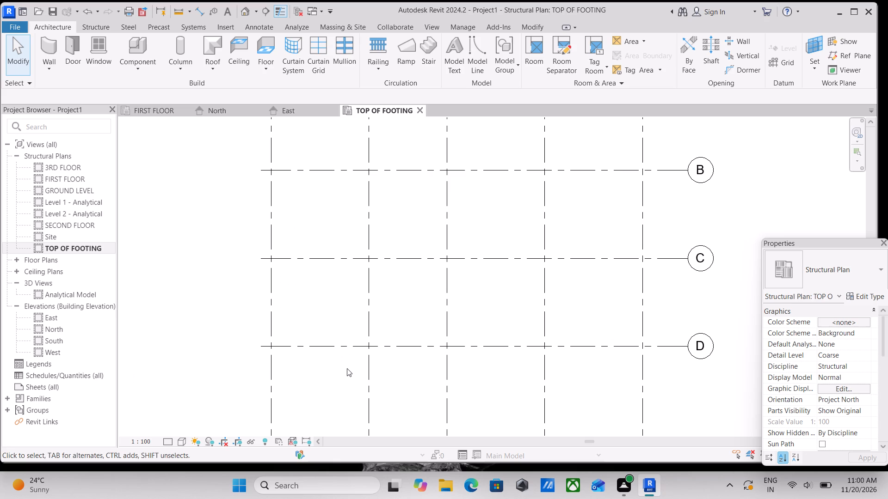
key(Escape)
key(Escape)
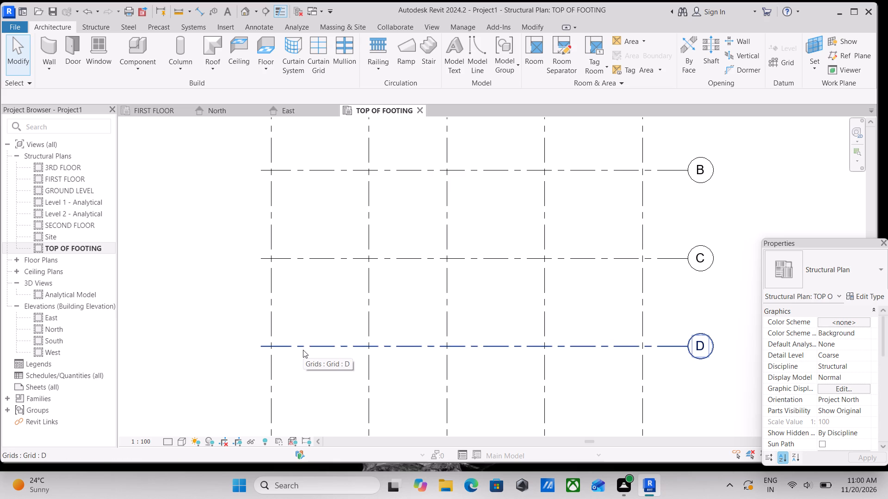
click(267, 347)
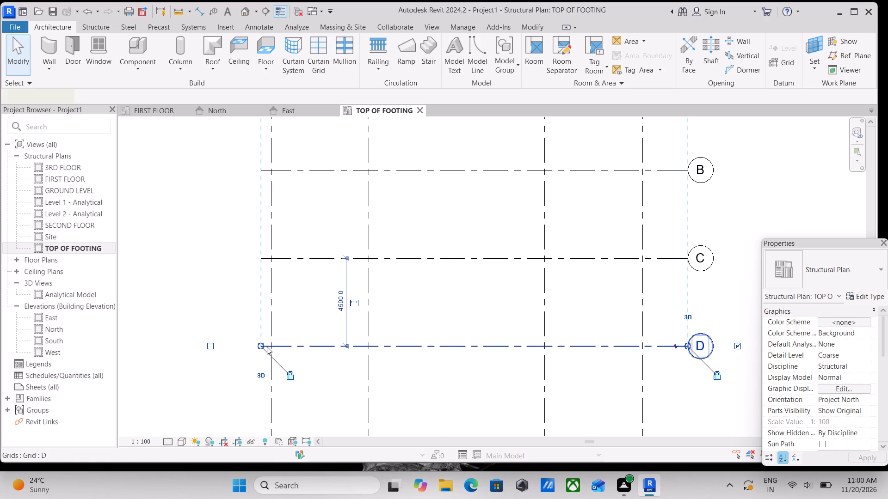
drag(261, 347, 202, 349)
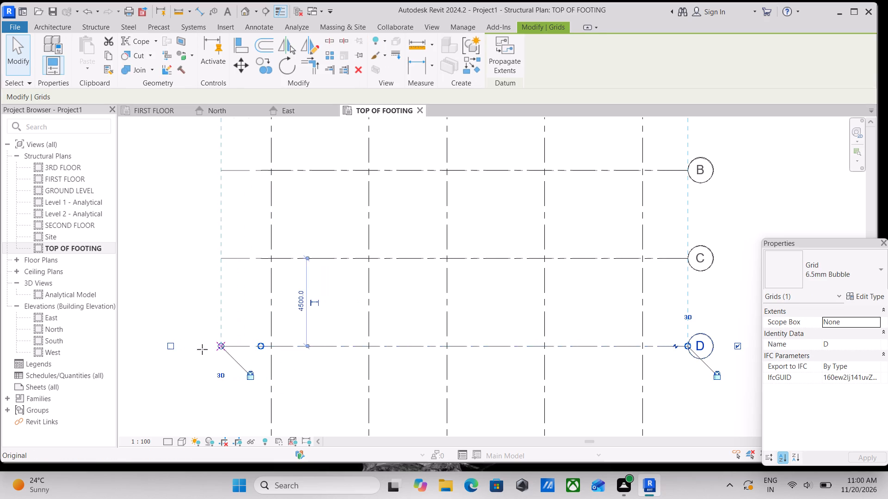
drag(202, 349, 187, 351)
scroll(330, 303, down, 1)
middle_drag(330, 303, 367, 426)
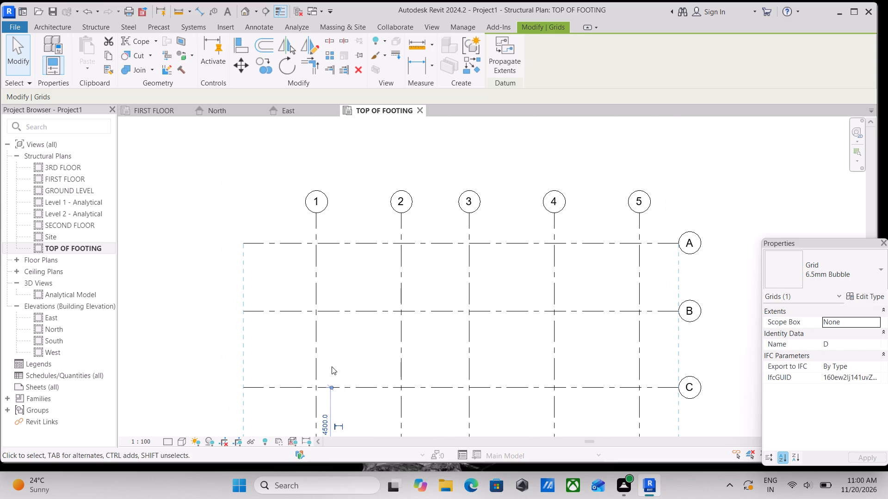
scroll(326, 299, down, 2)
middle_click(326, 299)
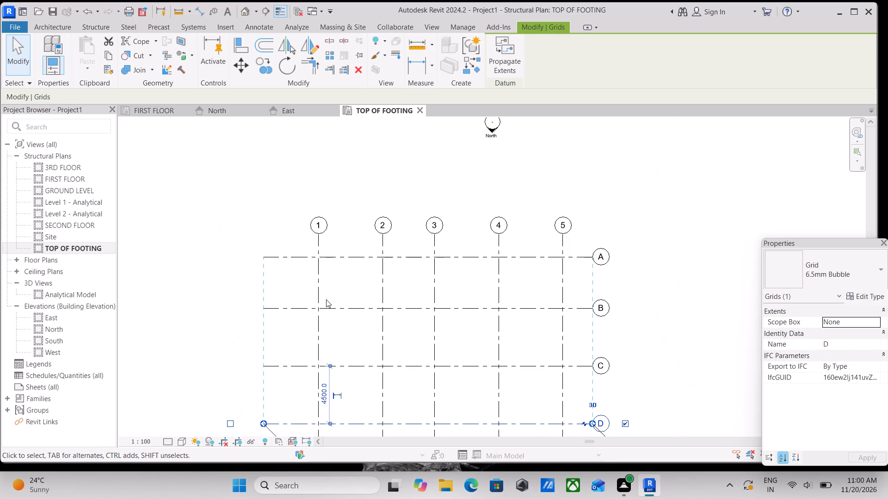
key(Escape)
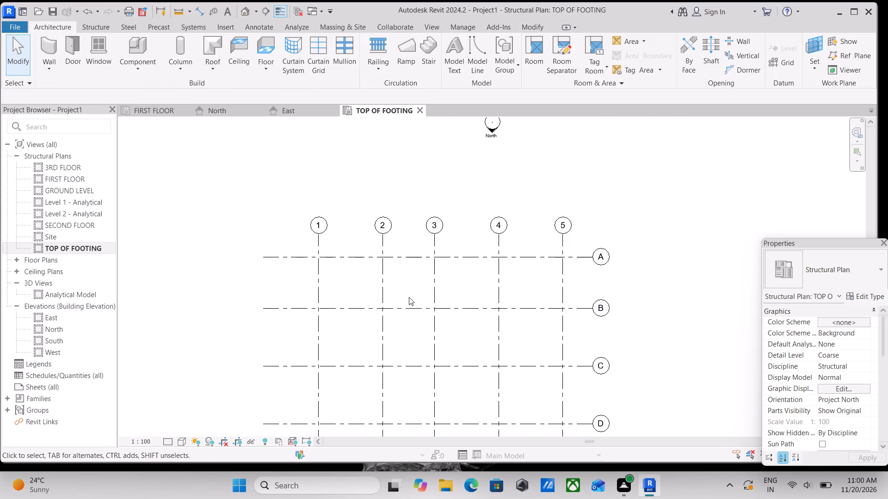
Extend the north ends of grids 1 to 5 together so their bubbles sit farther above grid A.
scroll(409, 297, up, 1)
middle_drag(404, 294, 413, 319)
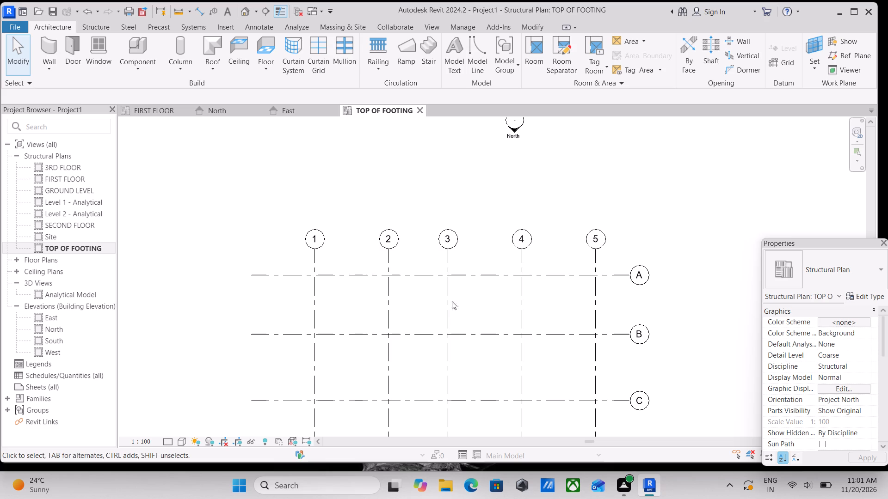
scroll(467, 256, up, 2)
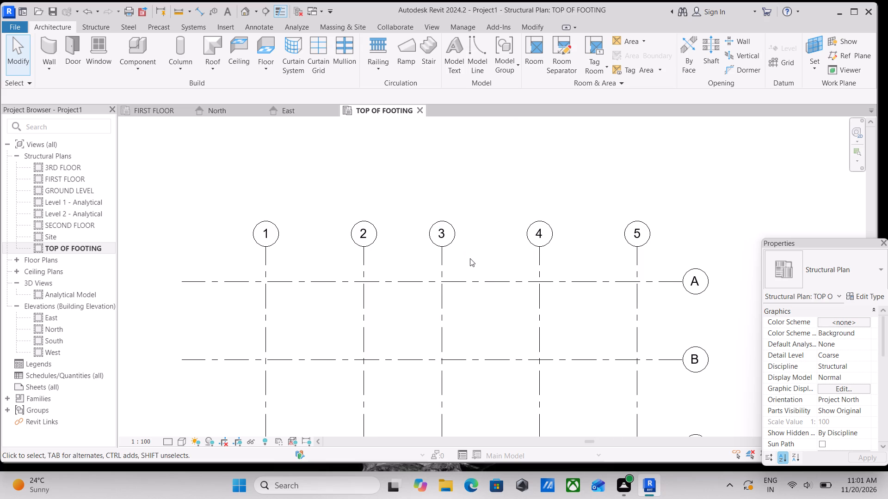
key(Escape)
key(Escape)
key(Escape)
click(440, 270)
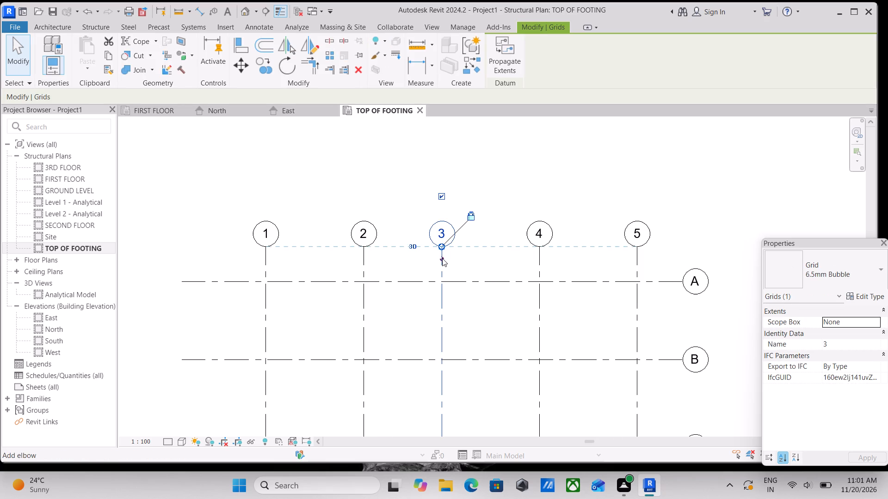
drag(444, 246, 444, 166)
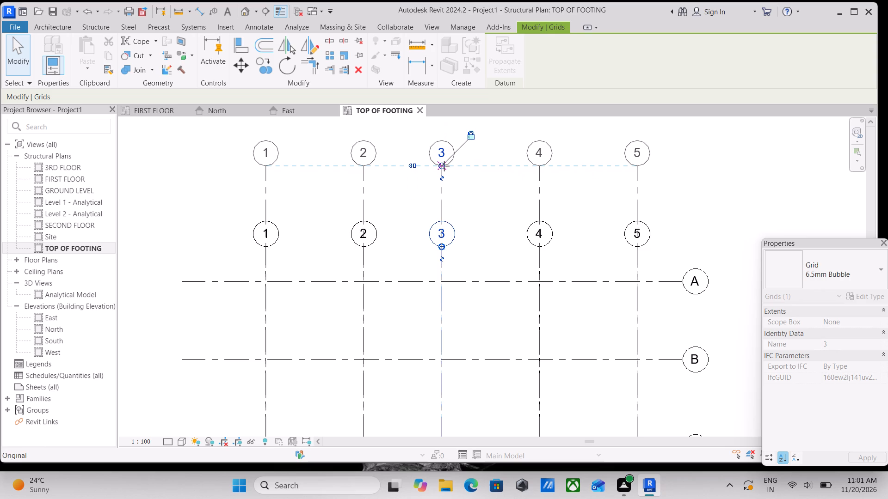
Extend the east ends of grids A to D together so their bubbles sit farther east of grid 5.
scroll(483, 292, down, 1)
middle_drag(482, 290, 429, 252)
scroll(523, 285, down, 2)
middle_drag(515, 282, 493, 279)
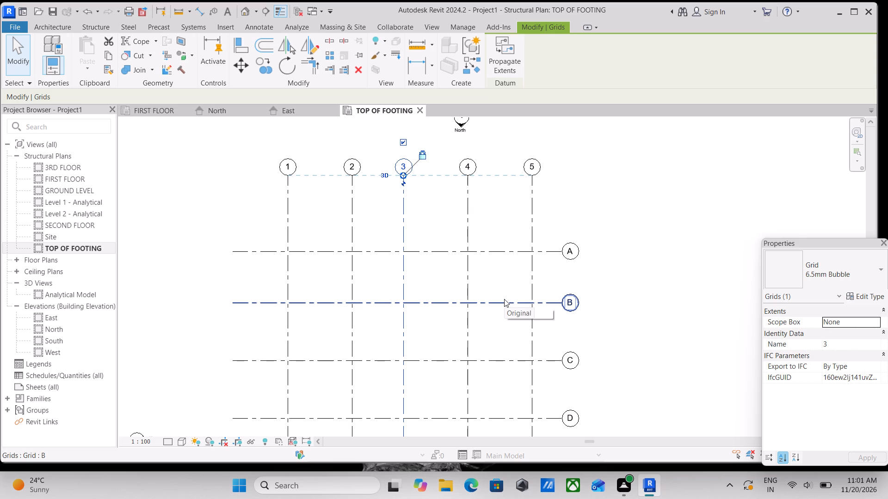
middle_drag(486, 297, 483, 280)
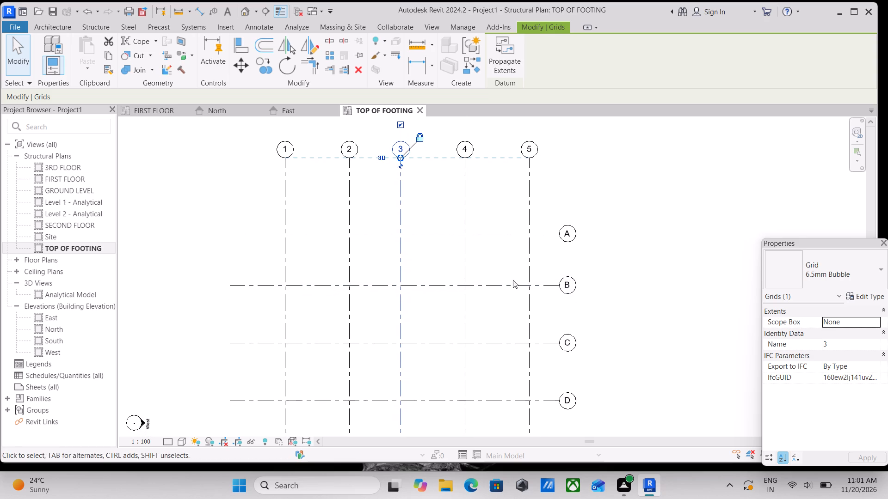
click(543, 233)
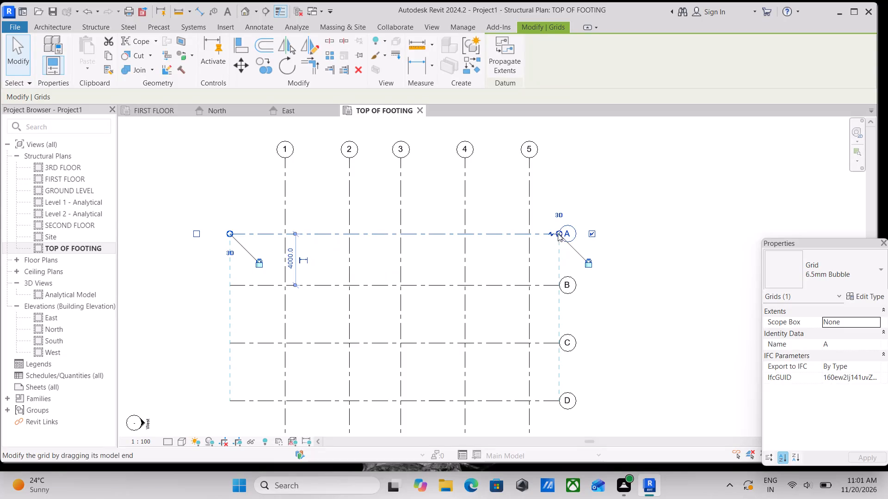
drag(558, 233, 632, 231)
scroll(303, 276, up, 1)
middle_drag(309, 279, 379, 304)
middle_drag(366, 311, 370, 279)
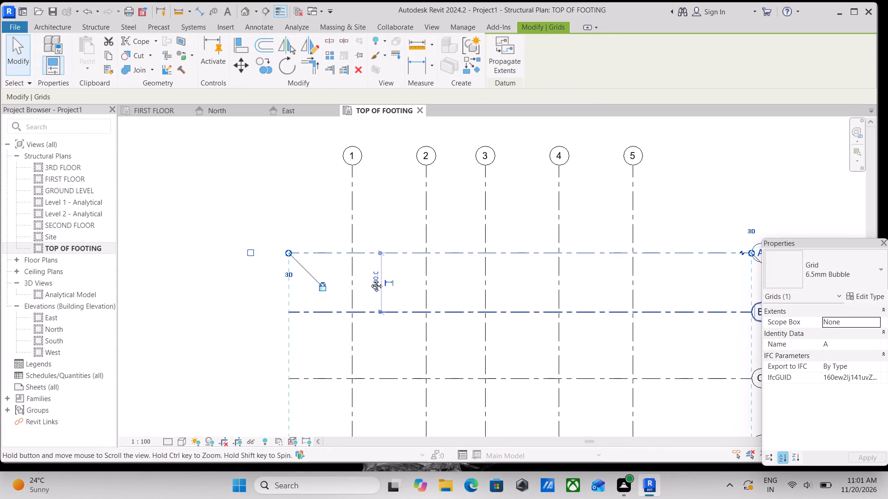
middle_drag(370, 279, 400, 212)
scroll(401, 211, down, 2)
key(Escape)
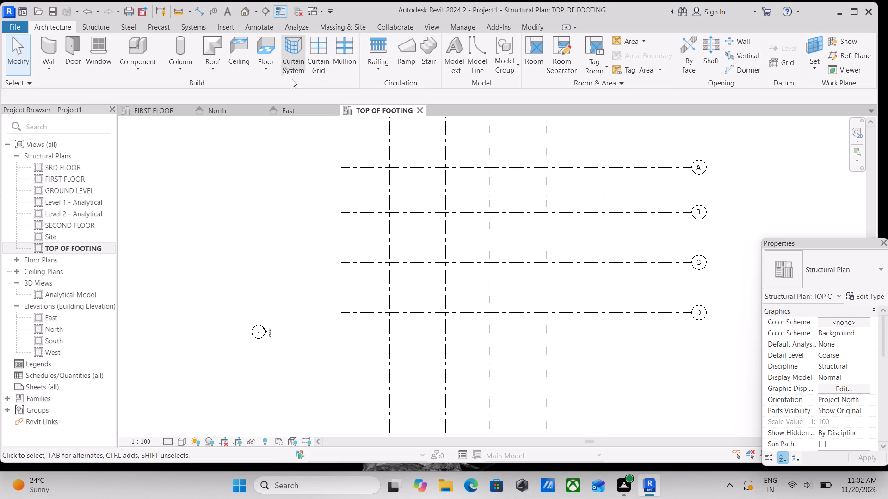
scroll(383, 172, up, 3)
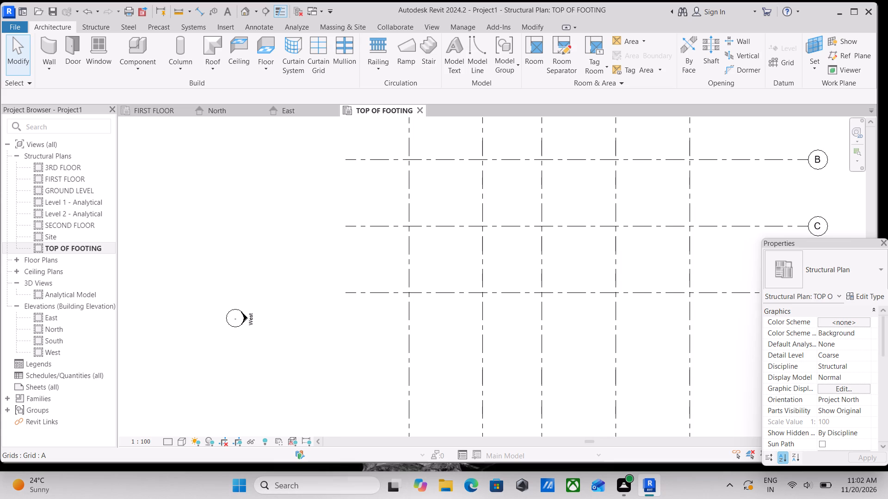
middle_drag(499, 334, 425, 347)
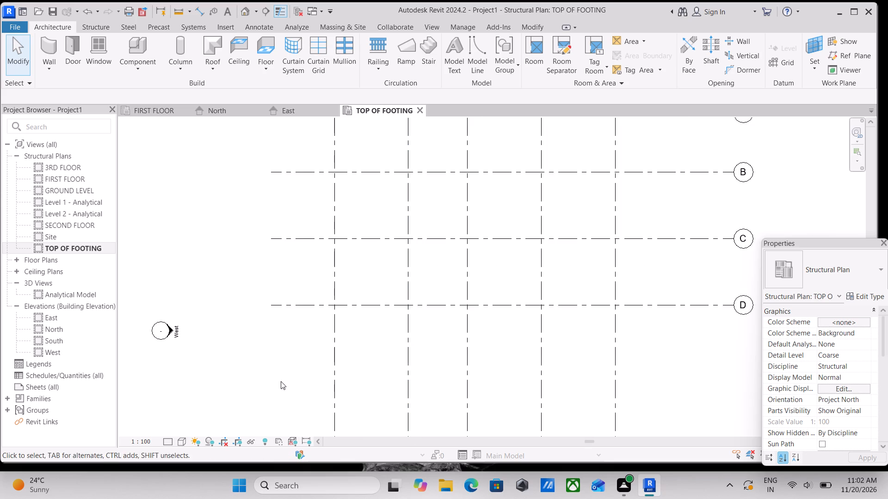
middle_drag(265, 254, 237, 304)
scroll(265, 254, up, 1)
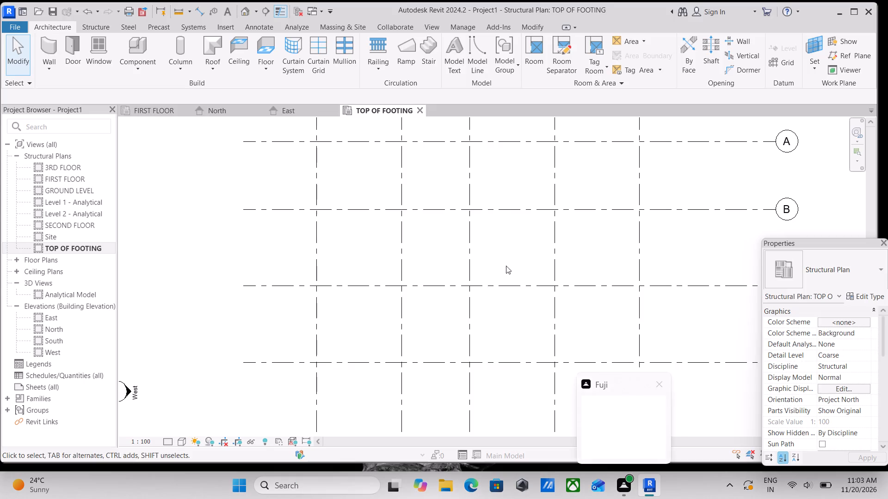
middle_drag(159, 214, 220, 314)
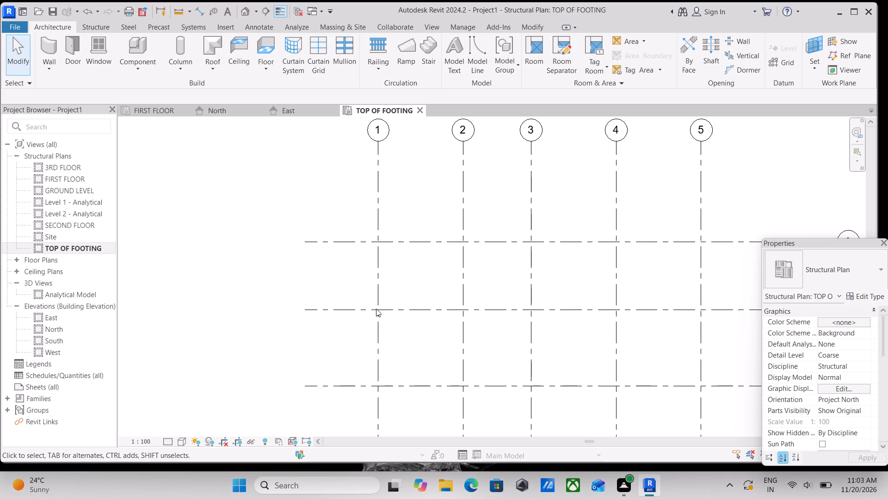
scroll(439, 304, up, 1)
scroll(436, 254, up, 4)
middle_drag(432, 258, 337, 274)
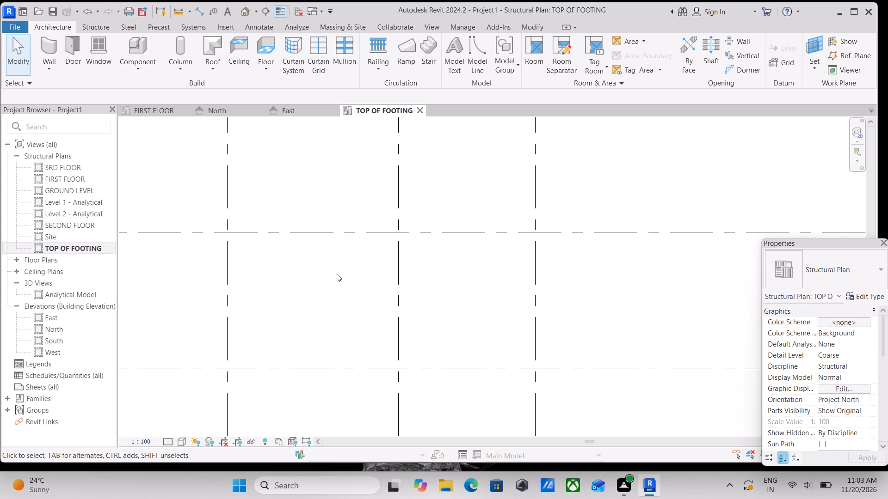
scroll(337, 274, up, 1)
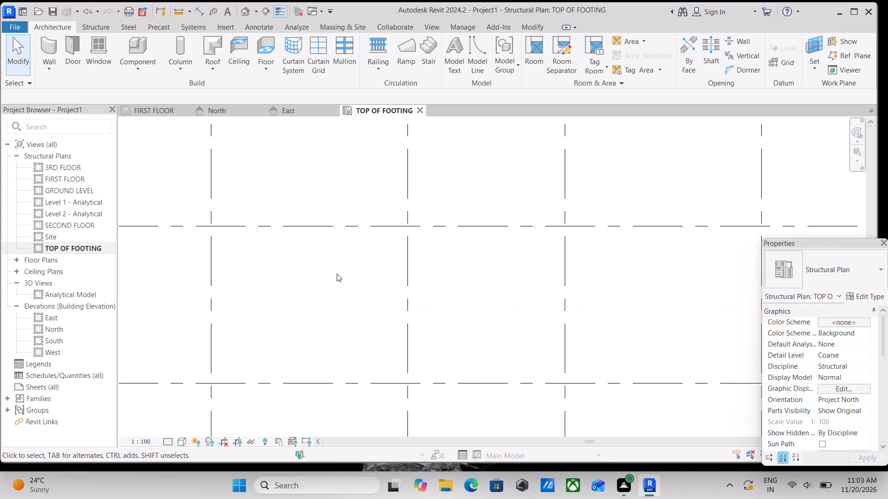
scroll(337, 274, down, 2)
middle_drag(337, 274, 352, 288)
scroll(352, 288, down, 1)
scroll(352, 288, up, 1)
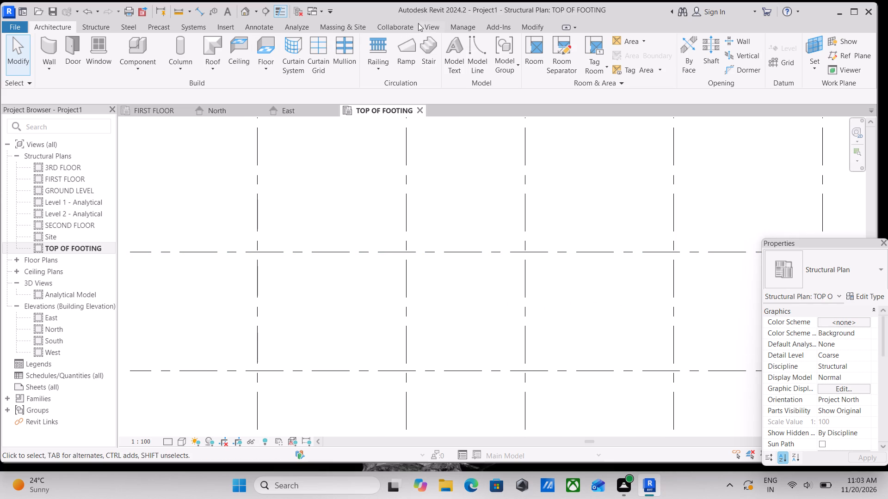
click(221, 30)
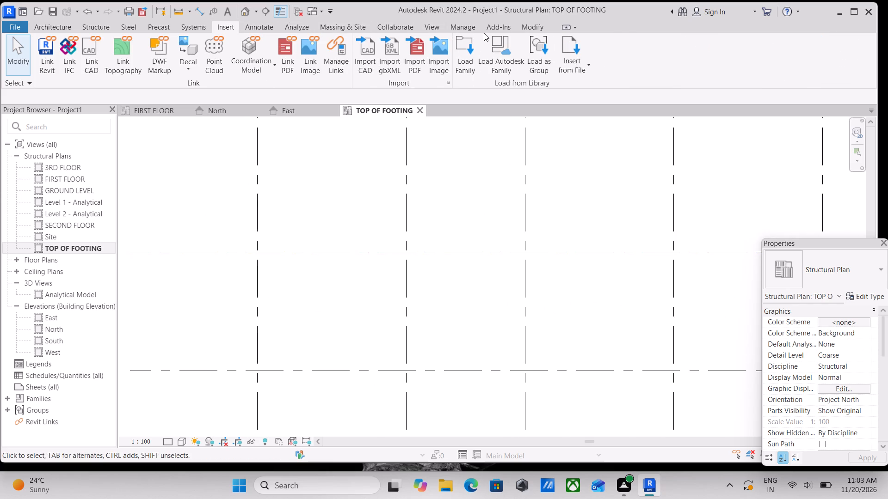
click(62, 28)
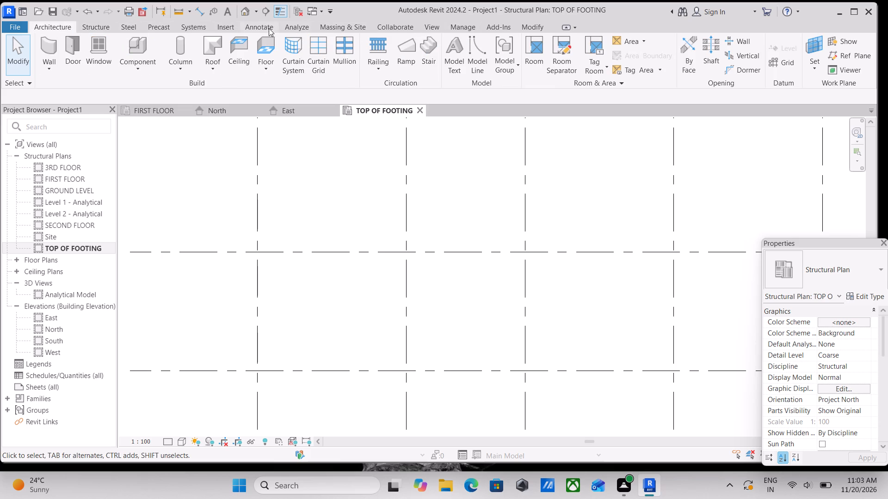
Place an M_Footing-Rectangular 1800 x 1200 x 450mm isolated foundation at the intersection of grids 1 and A.
click(91, 33)
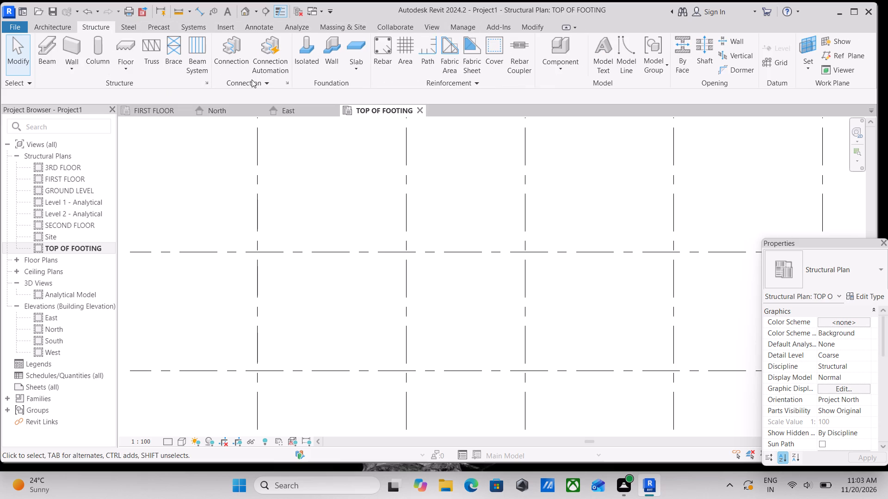
click(309, 55)
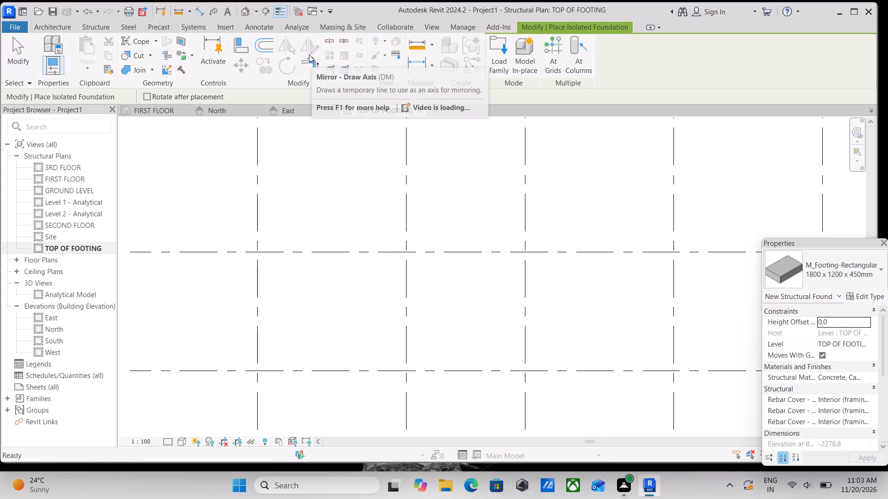
scroll(258, 274, up, 3)
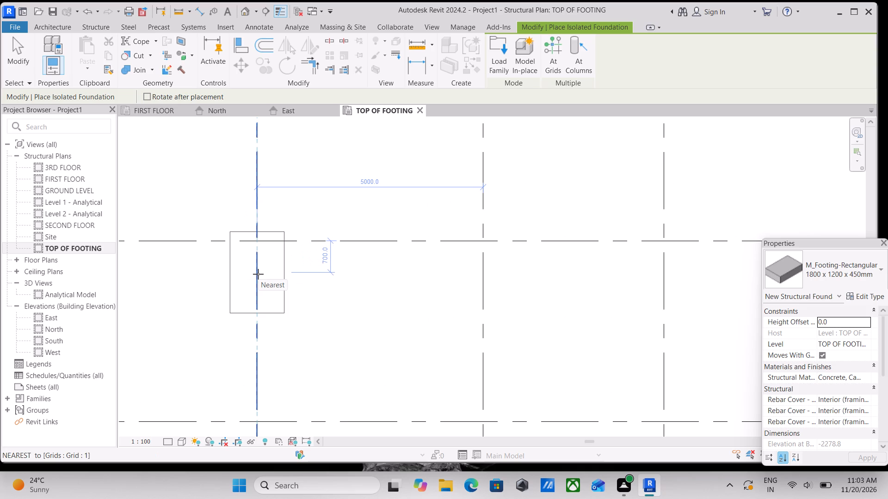
middle_drag(257, 248, 293, 316)
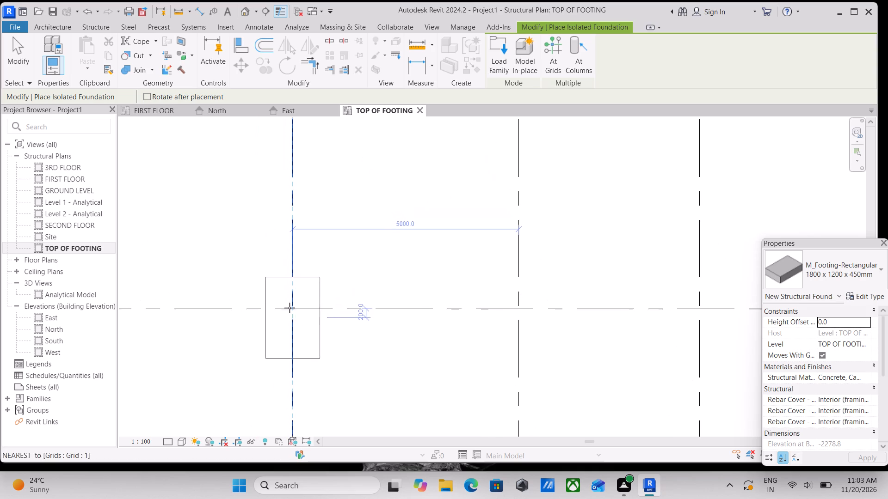
scroll(293, 309, down, 3)
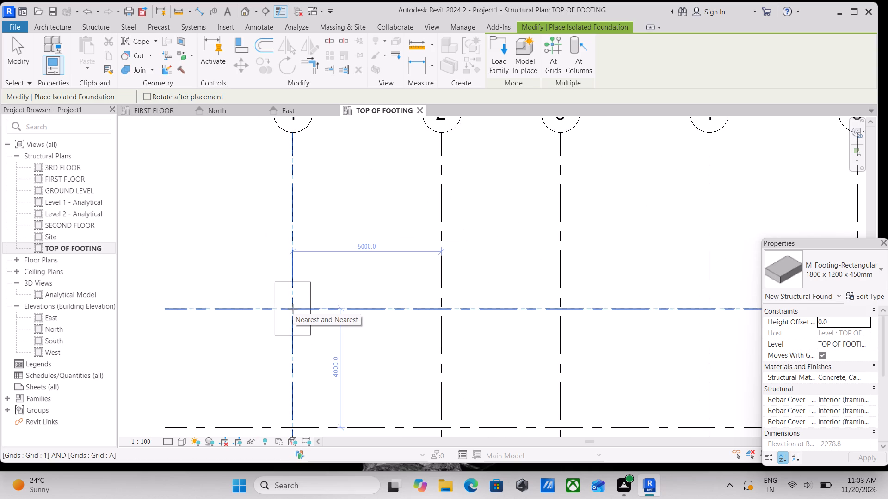
click(293, 309)
scroll(293, 309, down, 2)
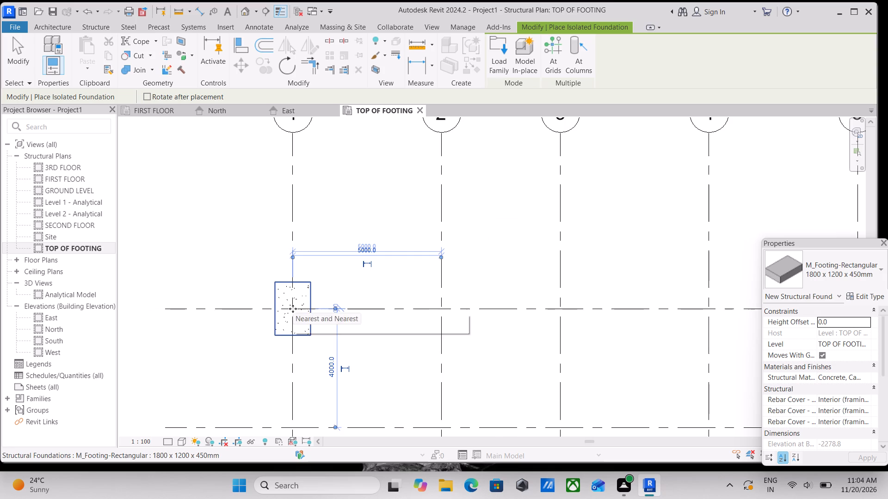
middle_drag(293, 309, 233, 299)
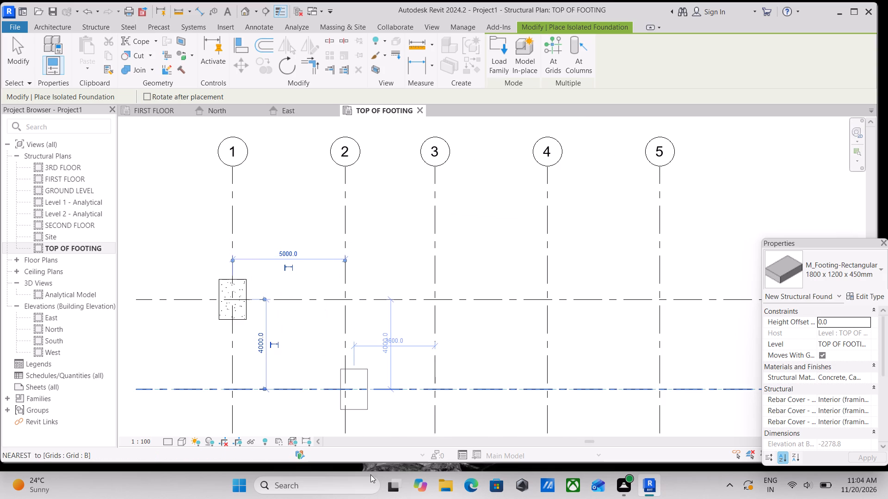
Open the recent WhatsApp reference image in Photos and examine its typical floor structural plan and 3D structure.
click(235, 482)
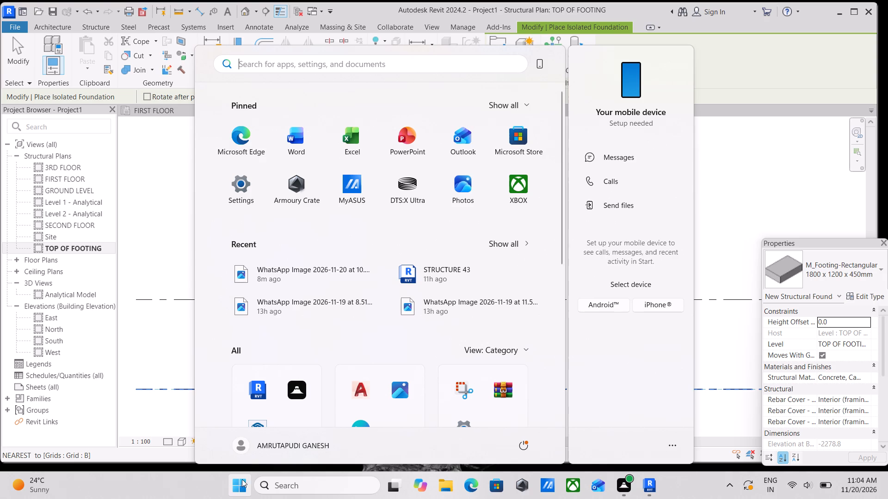
click(748, 146)
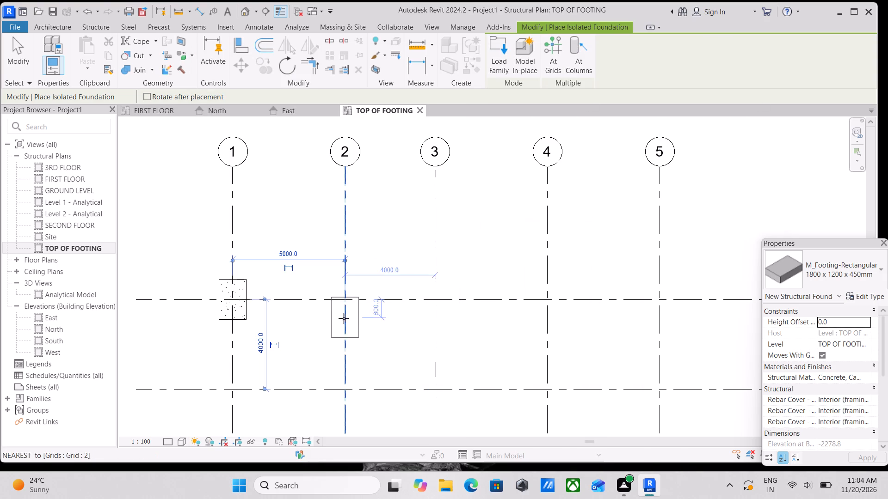
click(249, 482)
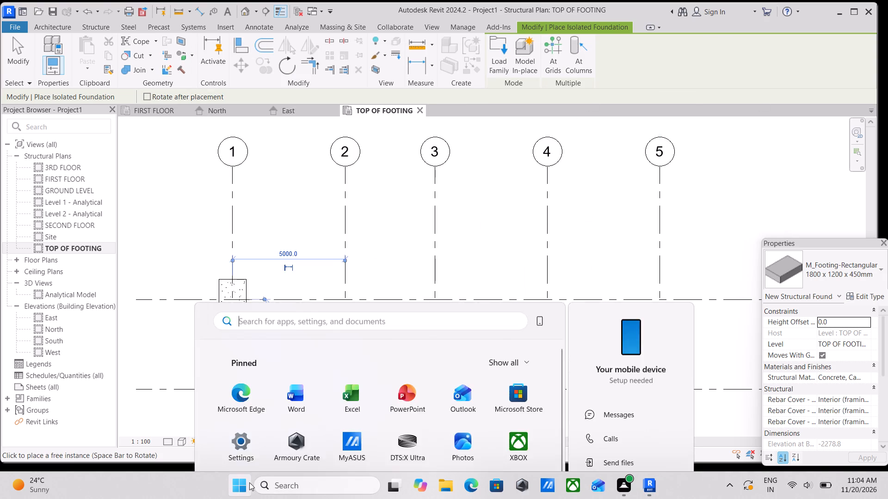
click(289, 277)
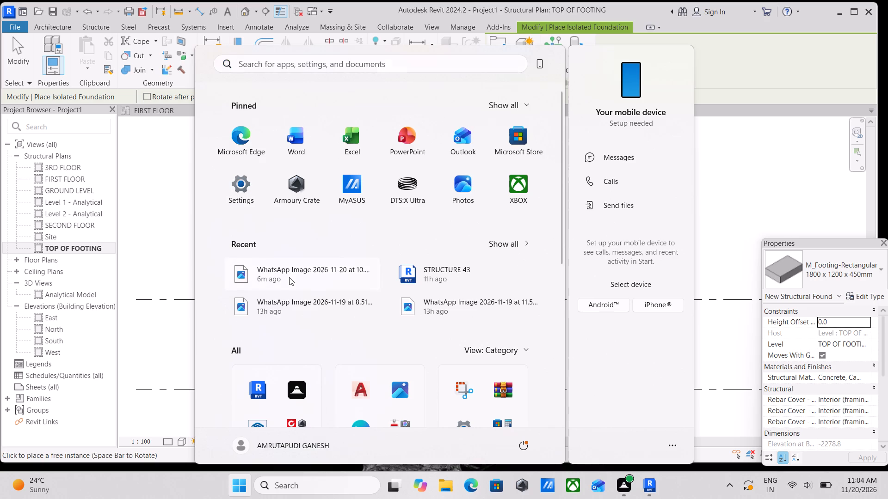
scroll(432, 277, up, 2)
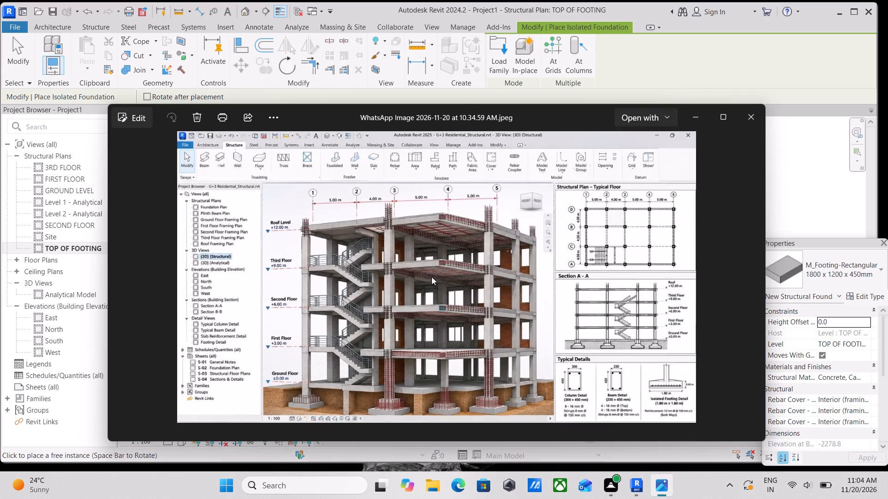
scroll(647, 244, up, 7)
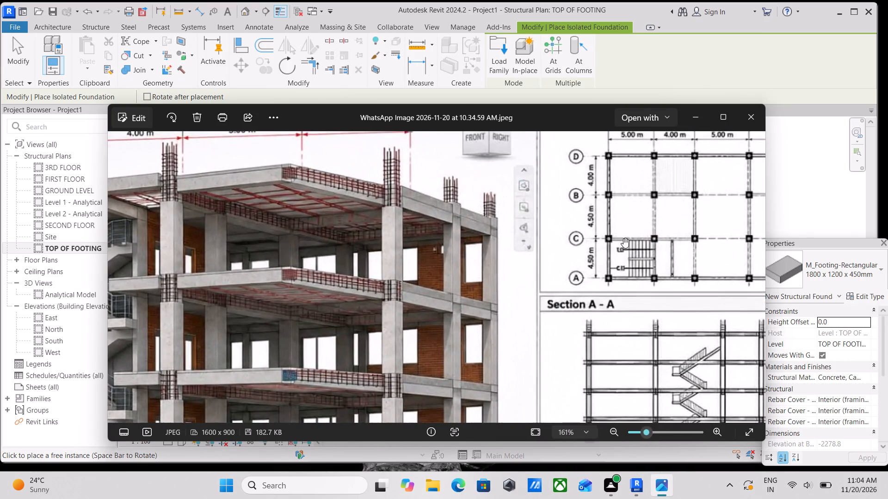
scroll(617, 237, down, 5)
scroll(555, 225, down, 2)
middle_drag(555, 225, 495, 240)
scroll(495, 240, up, 1)
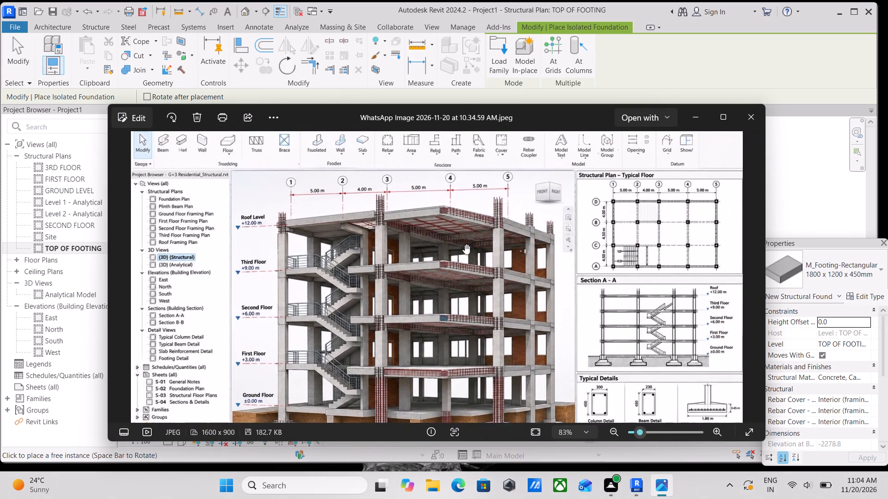
scroll(478, 248, up, 3)
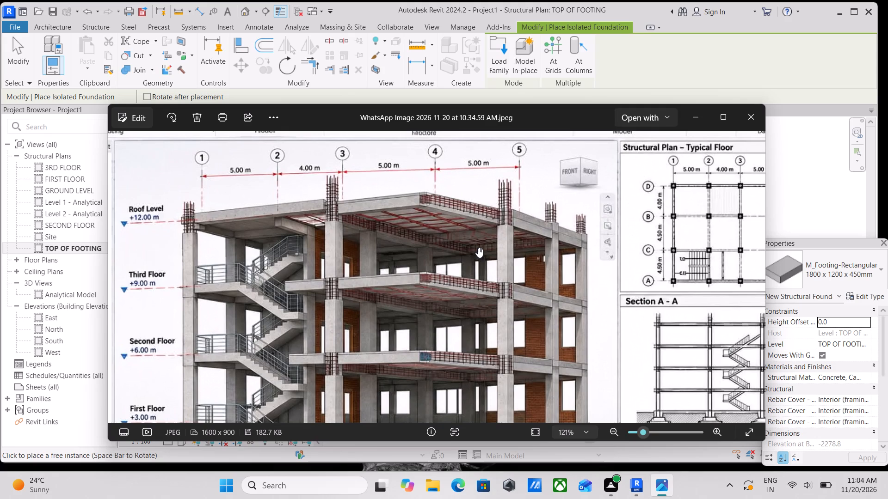
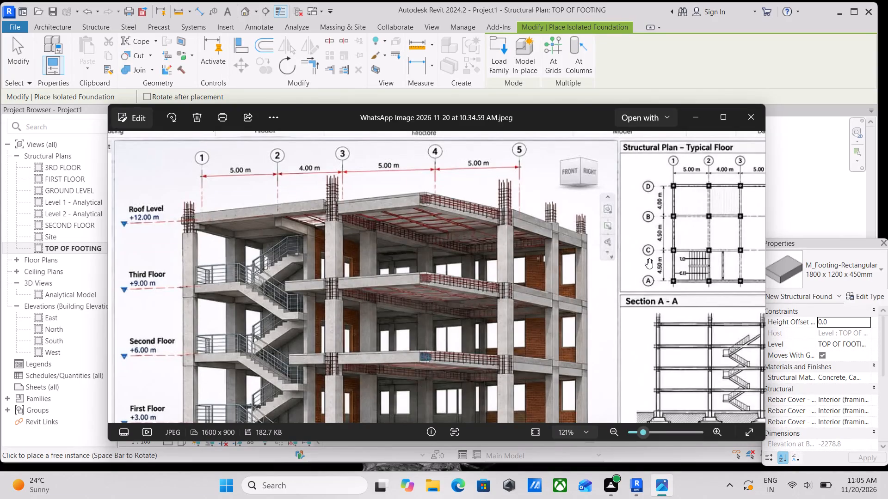
Examine the column positions and grid spacings on the typical floor structural plan in the reference image, and close the image.
scroll(746, 207, up, 2)
middle_drag(648, 287, 469, 267)
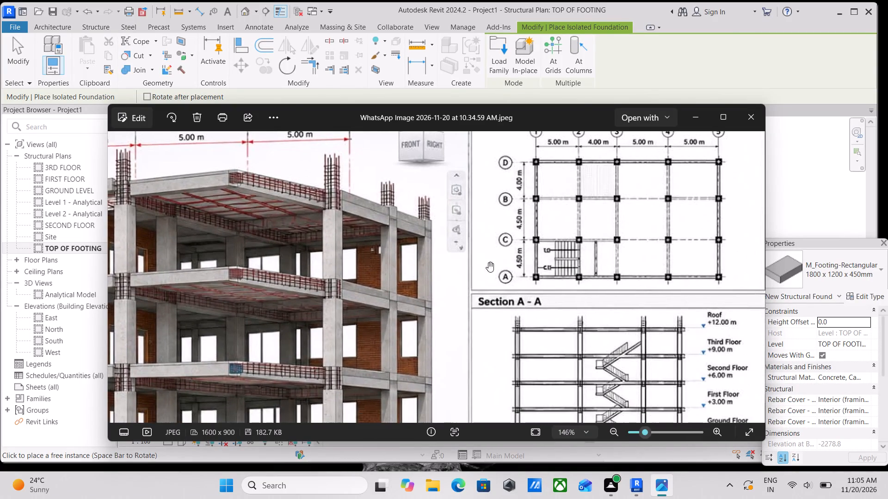
scroll(544, 245, up, 3)
middle_drag(553, 219, 540, 263)
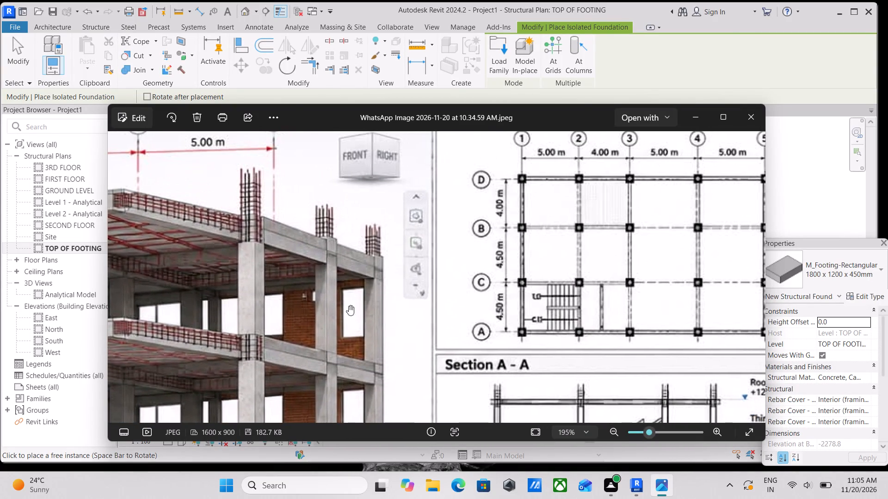
scroll(524, 227, down, 1)
middle_drag(524, 227, 474, 217)
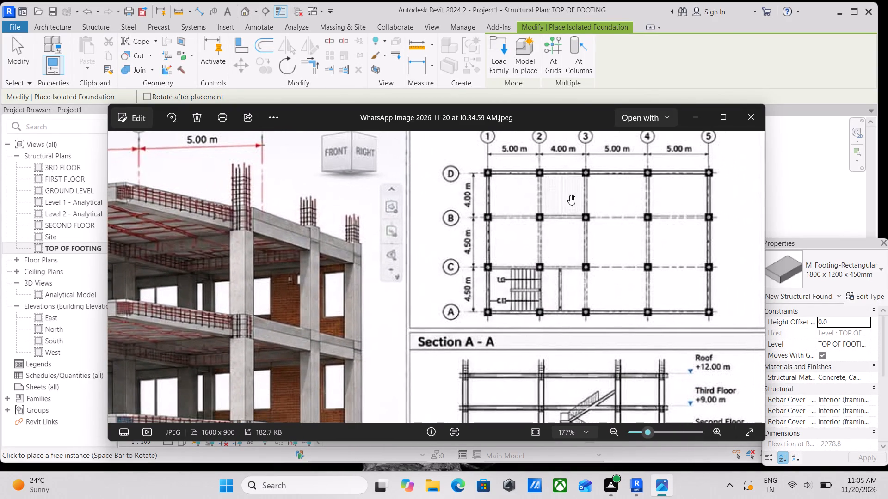
middle_drag(598, 193, 563, 223)
scroll(548, 242, up, 3)
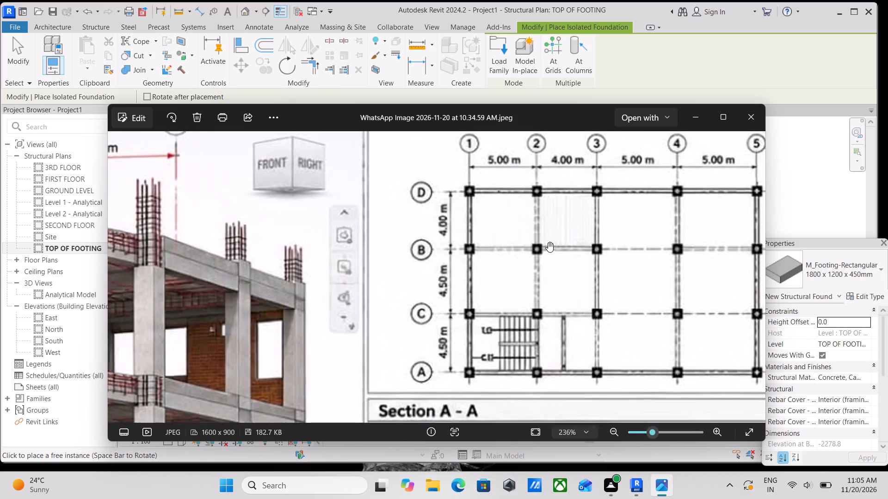
scroll(748, 322, up, 2)
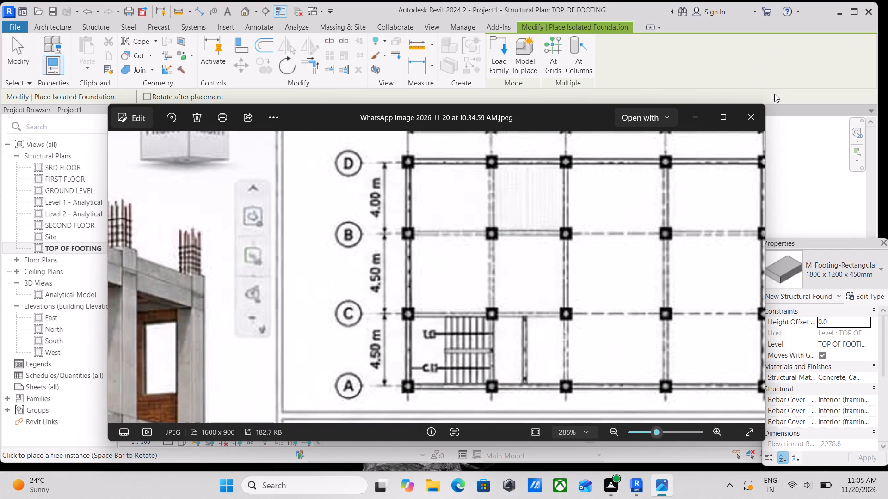
click(757, 109)
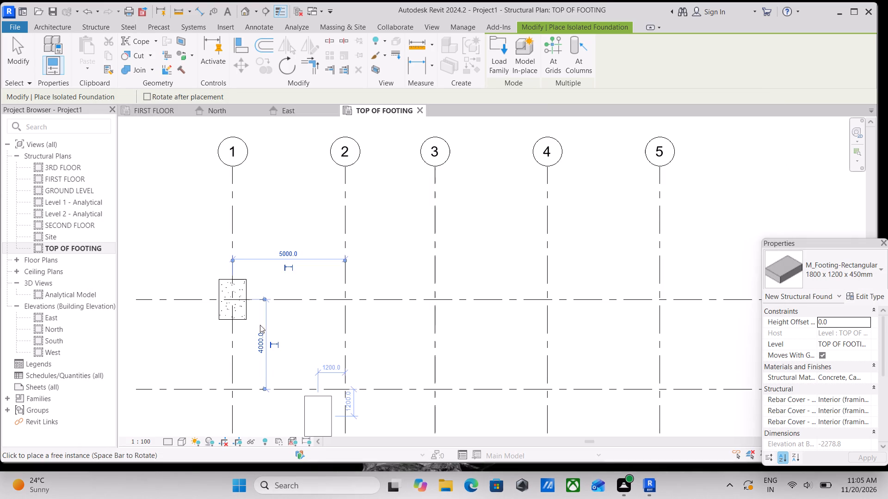
Duplicate the M_Footing-Rectangular 1800 x 1200 x 450mm type under a new name starting with "1000MM X".
middle_drag(303, 353, 330, 262)
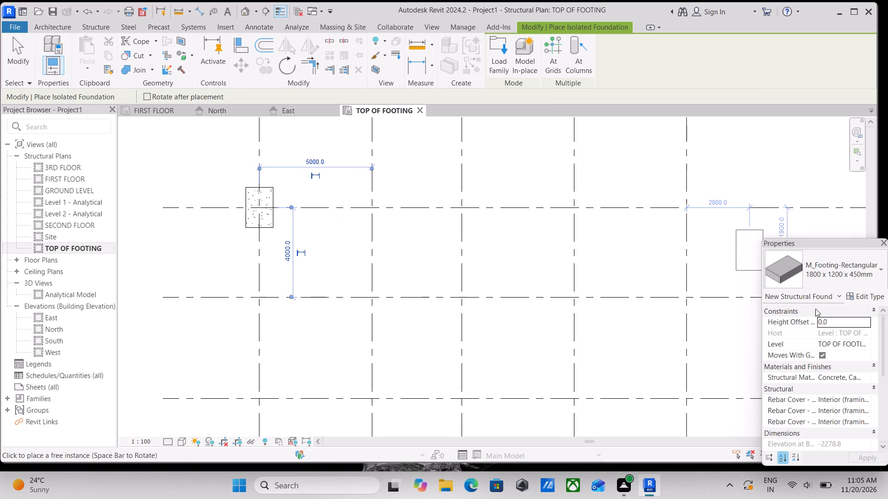
click(873, 292)
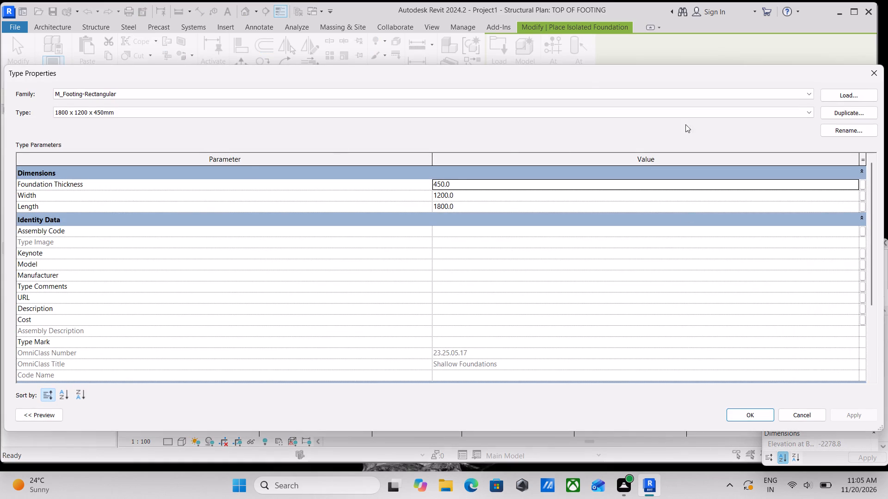
click(861, 112)
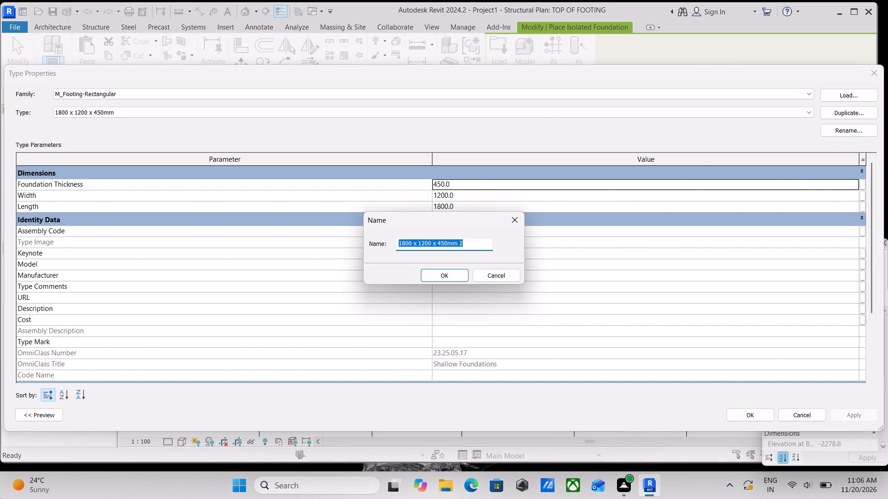
key(1)
text(000)
text(MM)
key(space)
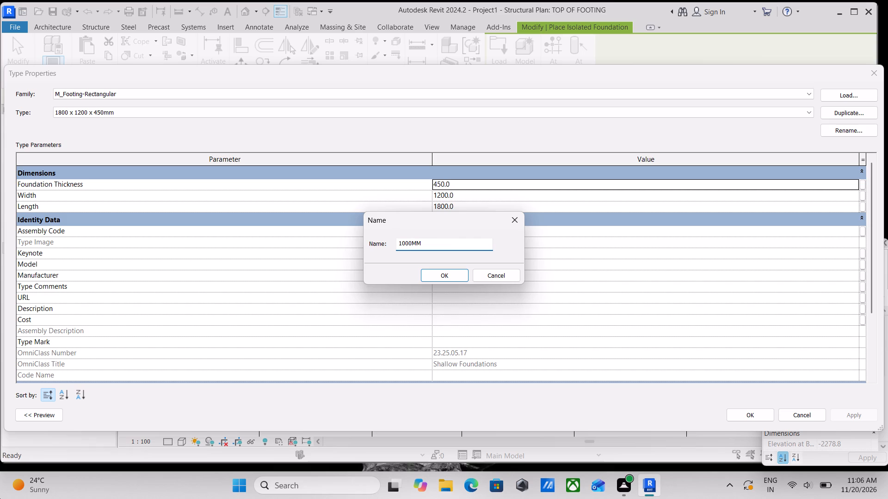
key(x)
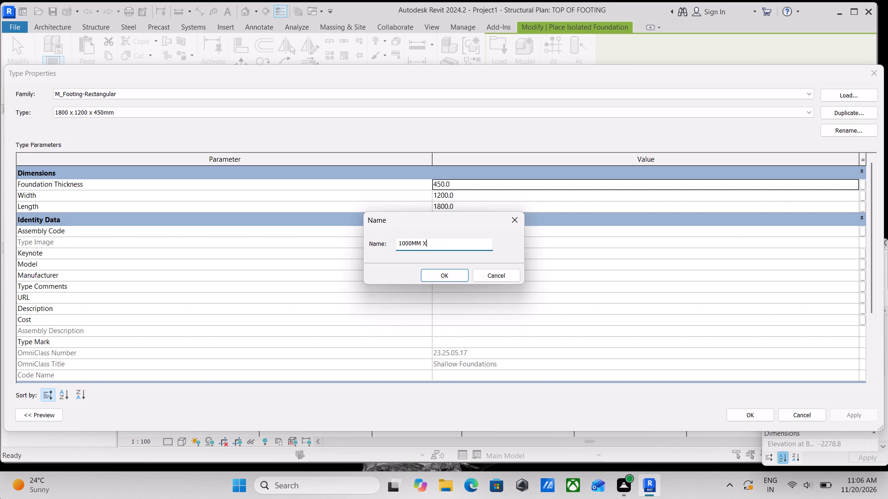
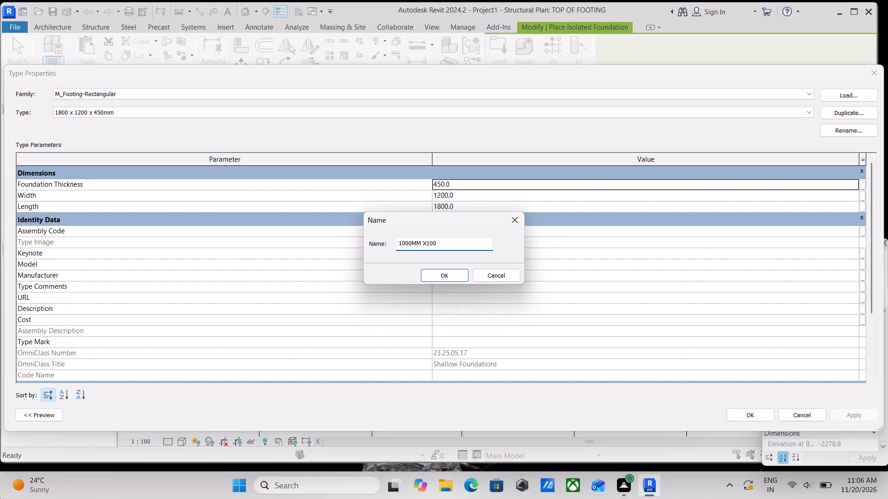
Complete the duplicated footing type's name as "1000MM X1000MMX450MM" and create the type.
key(0)
key(space)
text(MM)
key(BackSpace)
key(BackSpace)
key(BackSpace)
text(MM)
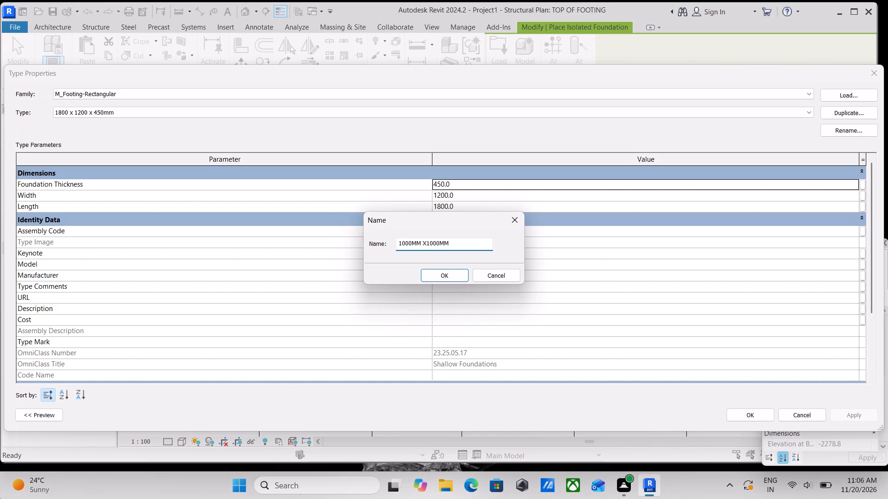
key(x)
text(450)
text(MM)
click(440, 276)
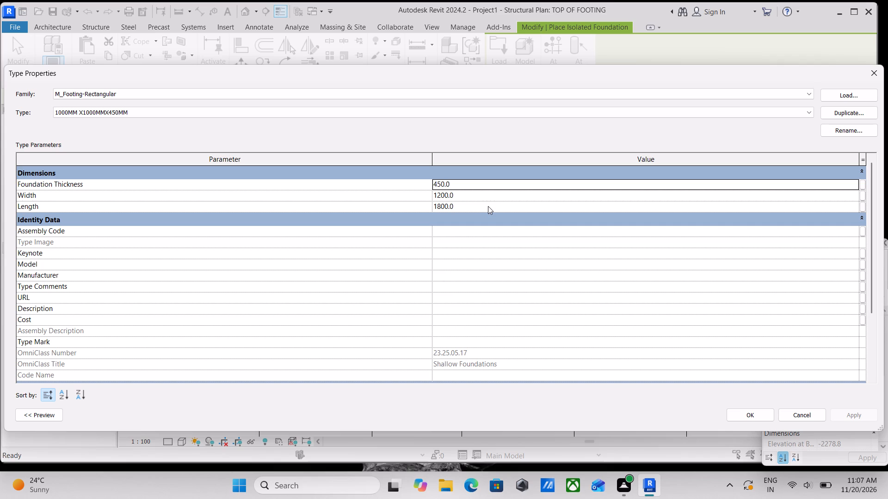
Set the new footing type's length to 1000 mm.
click(487, 204)
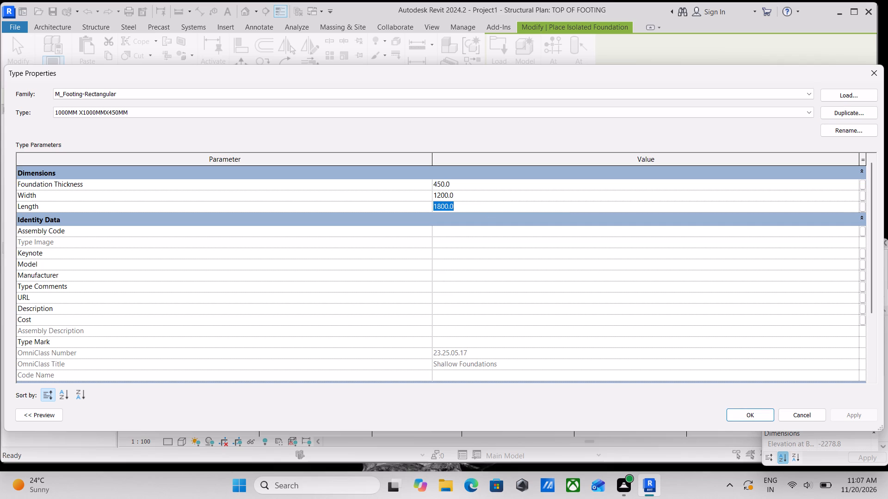
text(1000)
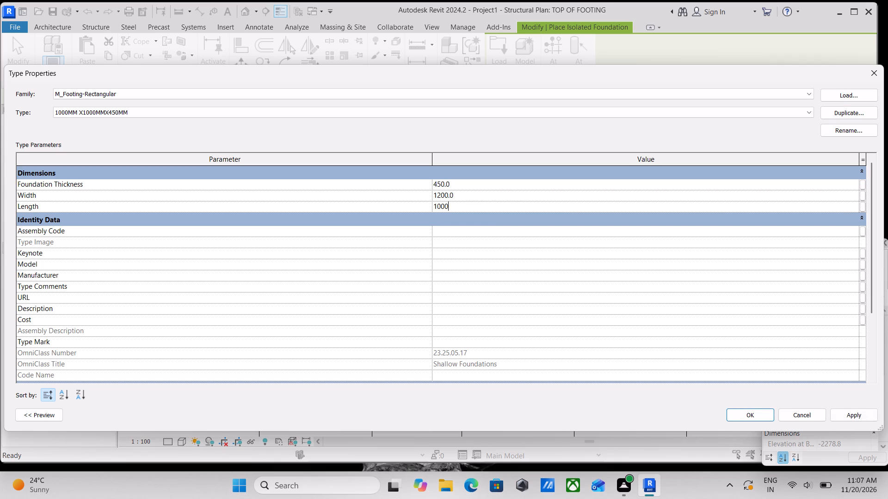
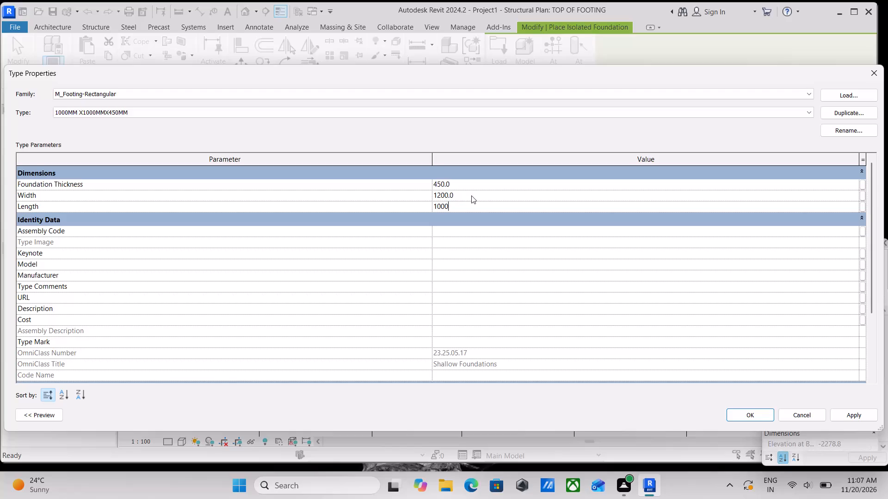
Set the new footing type's width to 1000 mm and apply the type properties.
click(471, 195)
text(1000)
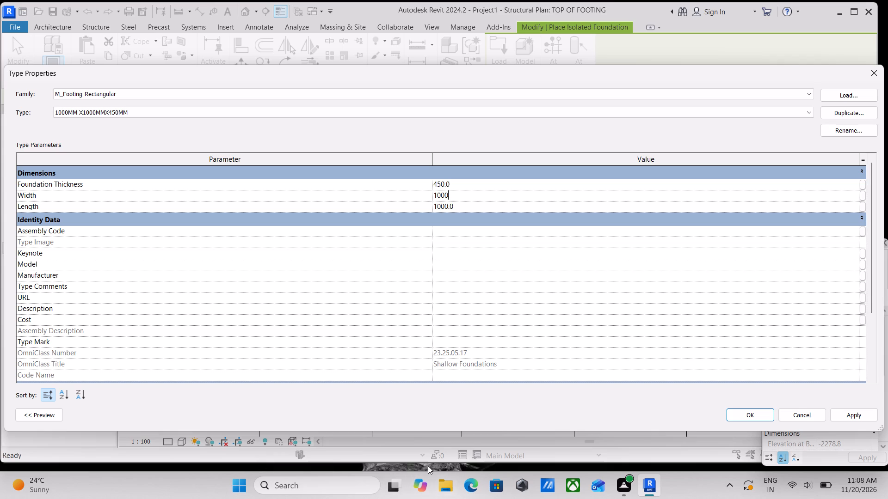
click(849, 413)
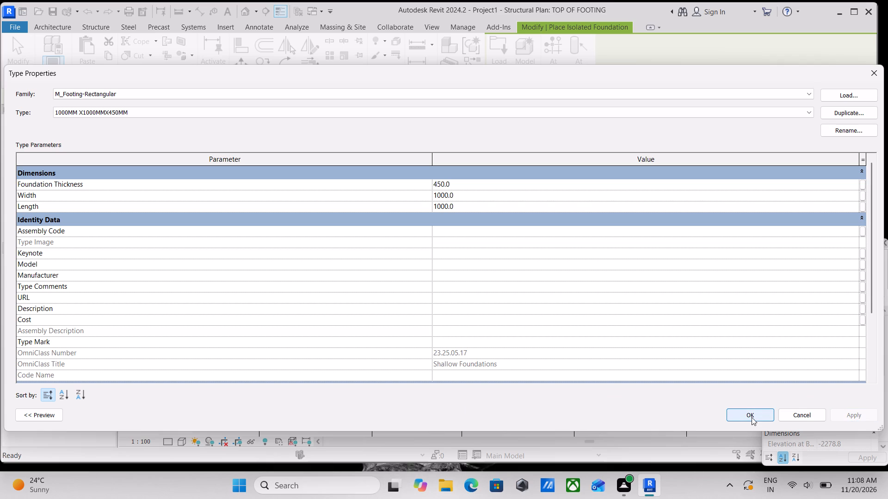
click(752, 418)
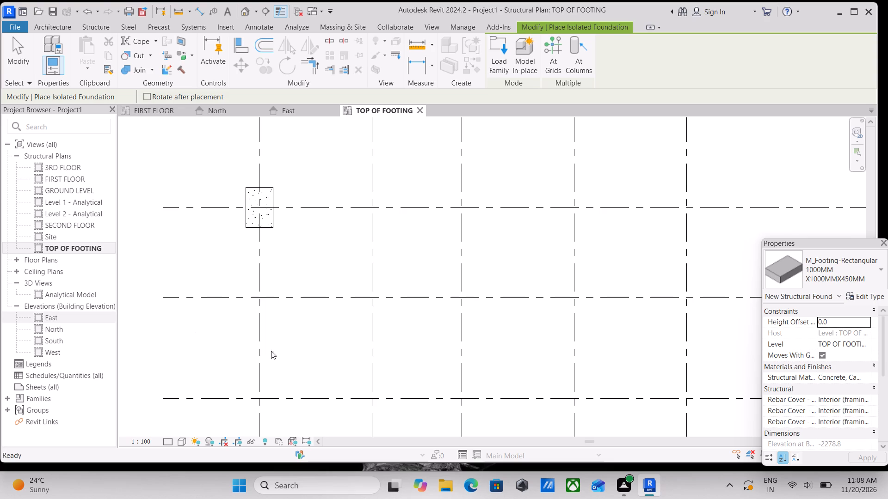
Place 1000MM X1000MMX450MM isolated footings where grid A meets grids 2, 3 and 4 on the TOP OF FOOTING plan.
scroll(359, 222, up, 2)
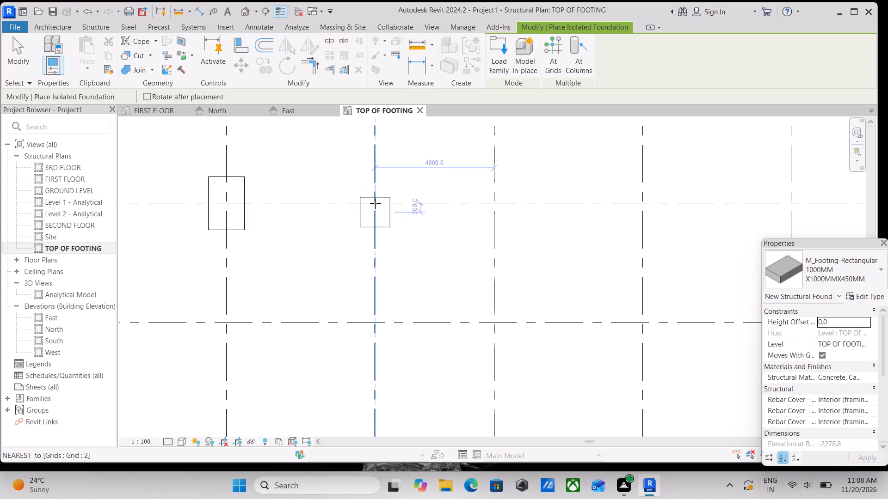
click(375, 203)
middle_drag(375, 203, 375, 203)
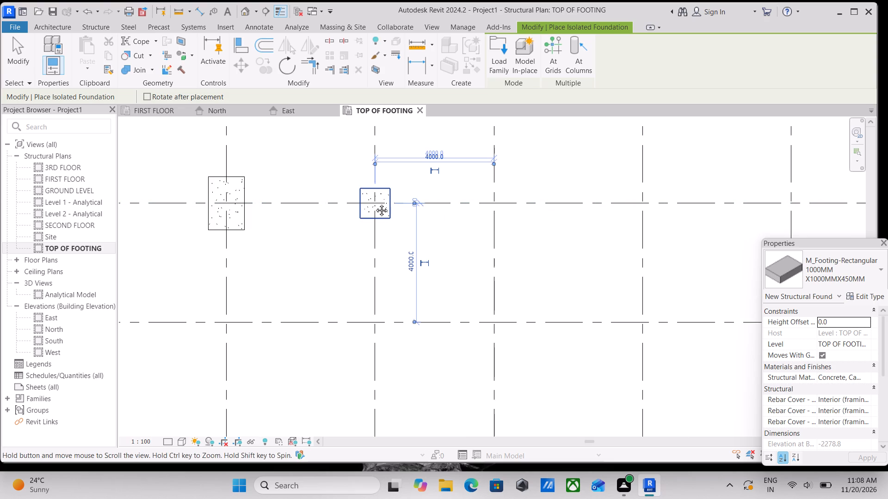
middle_drag(375, 203, 334, 237)
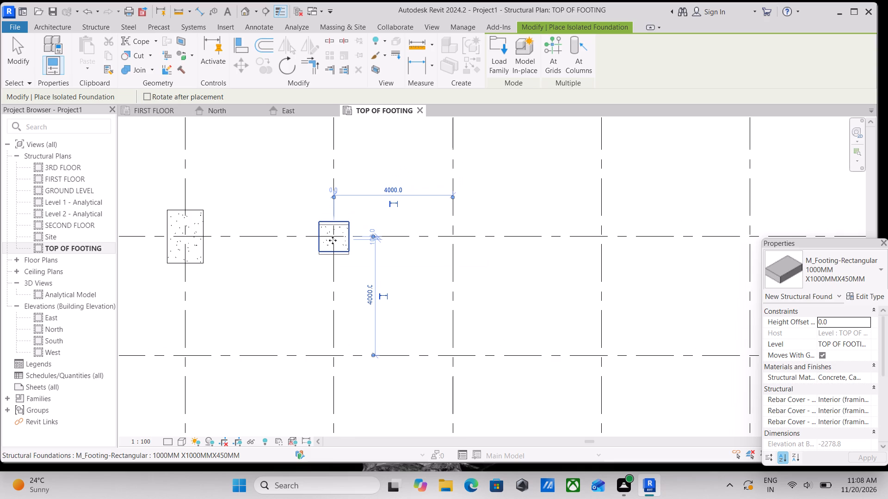
click(455, 237)
scroll(480, 224, down, 1)
middle_drag(480, 224, 342, 296)
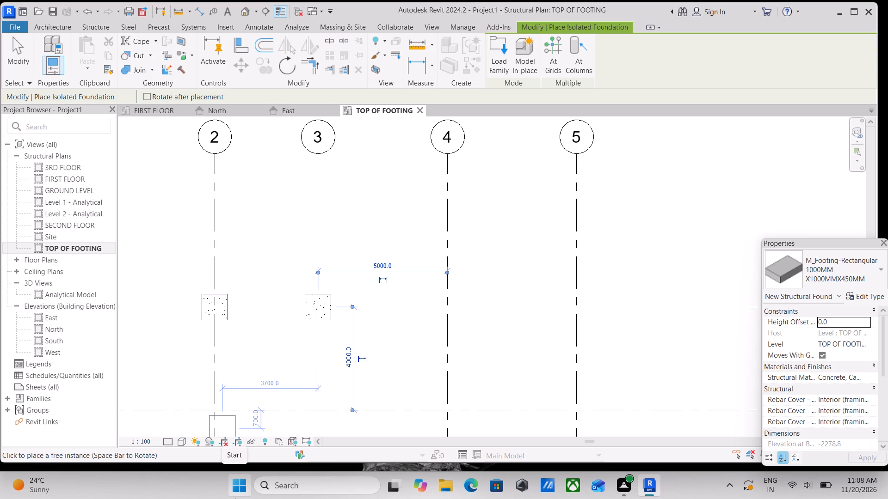
scroll(373, 479, up, 1)
scroll(464, 334, up, 2)
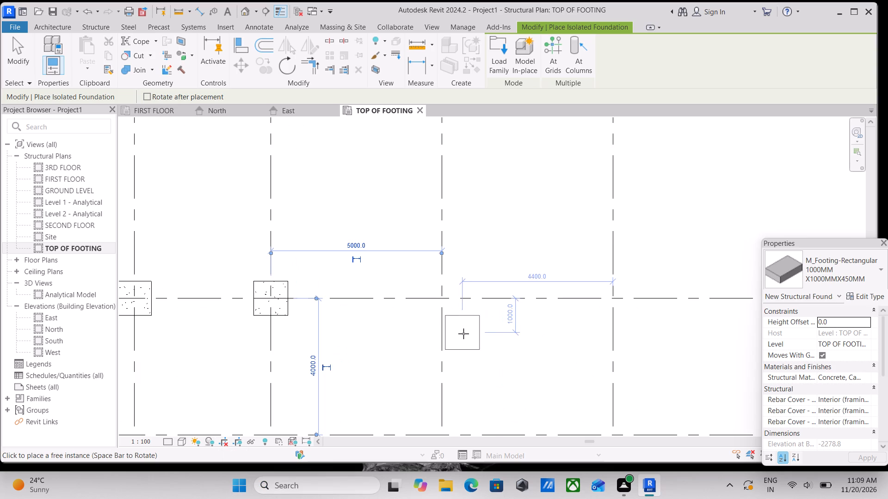
scroll(463, 334, up, 2)
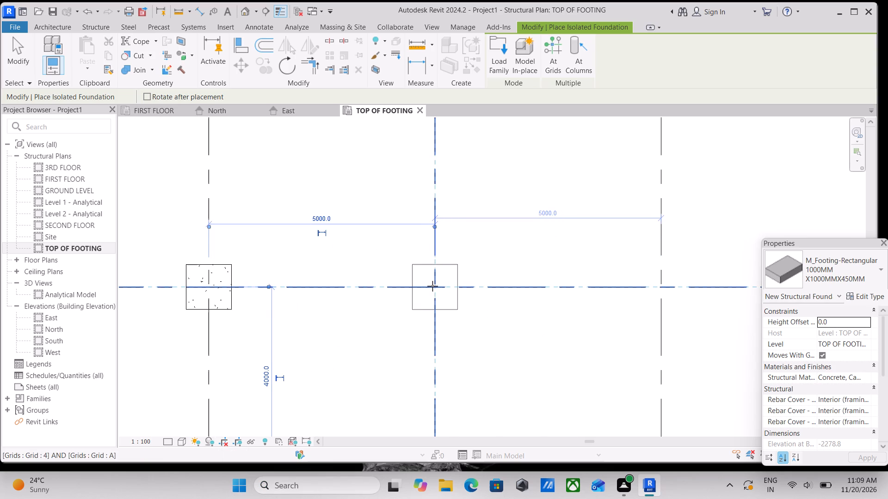
click(432, 287)
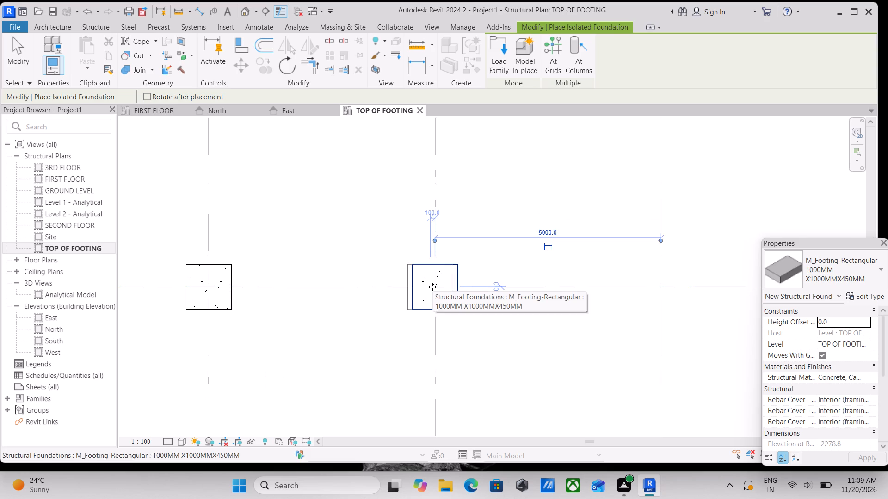
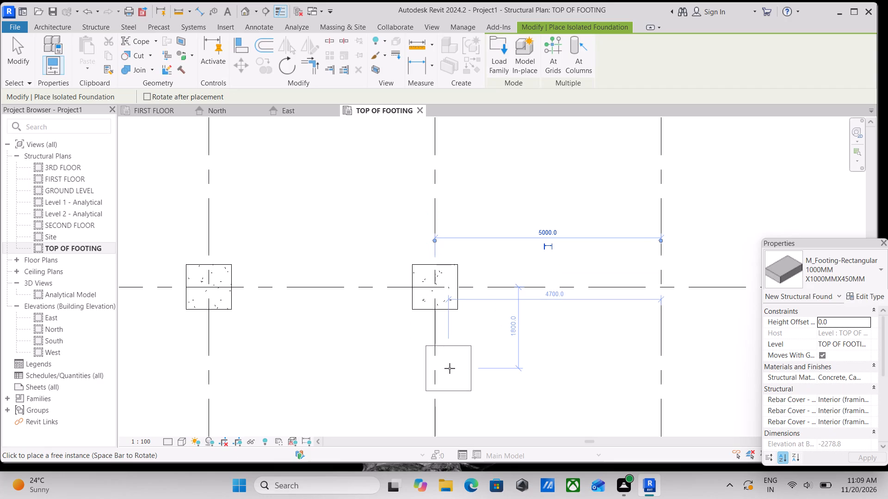
Place a 1000MM X1000MMX450MM isolated footing at the intersection of grids A and 5.
middle_drag(532, 262, 400, 256)
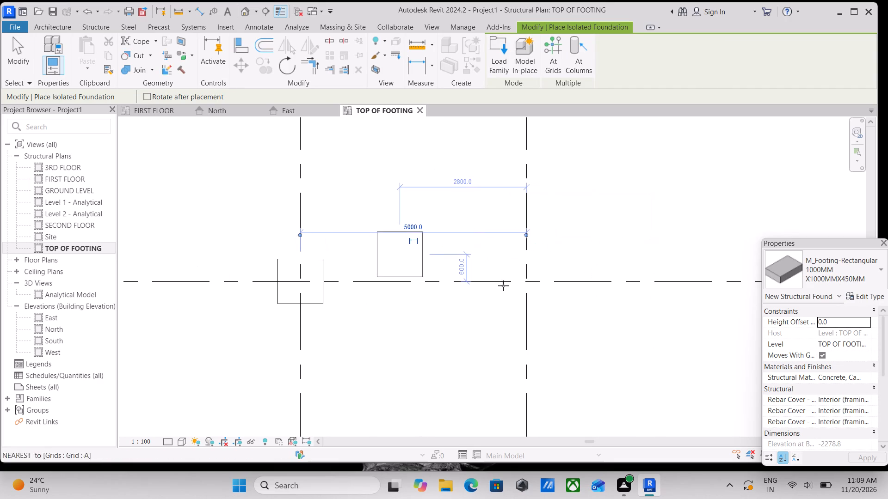
click(528, 284)
Place 1000MM X1000MMX450MM isolated footings where grid B meets grids 5 and 4.
scroll(530, 290, down, 1)
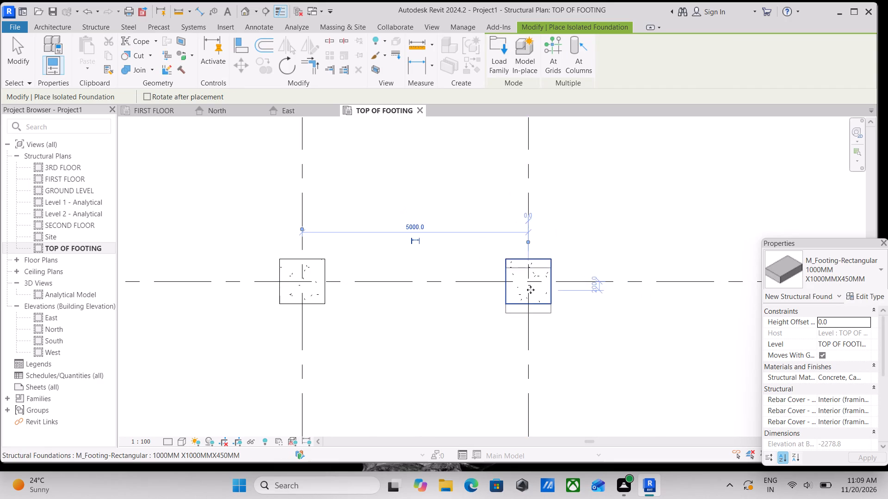
middle_drag(530, 290, 406, 286)
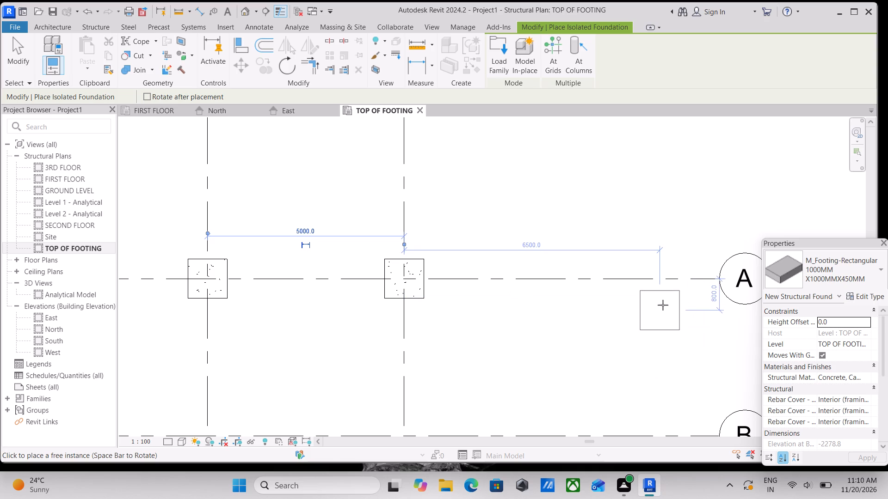
scroll(608, 282, down, 3)
middle_drag(610, 281, 566, 250)
scroll(576, 280, down, 2)
middle_drag(574, 280, 655, 211)
scroll(553, 260, up, 2)
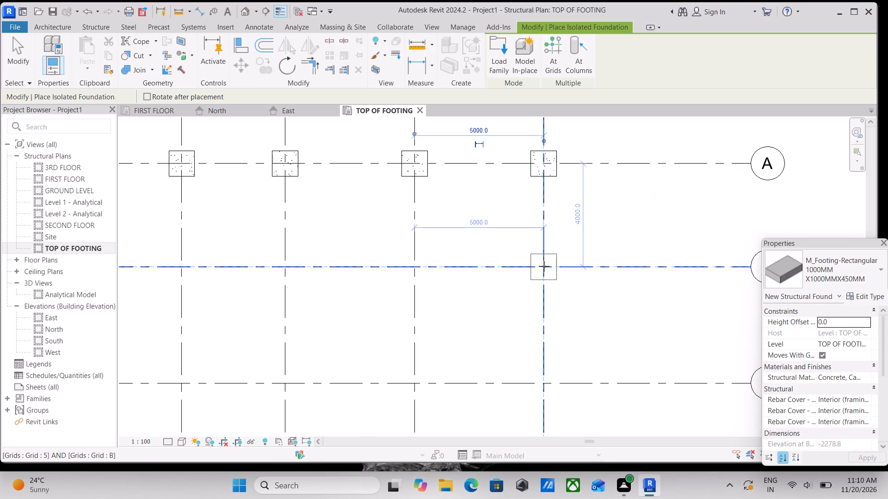
click(543, 267)
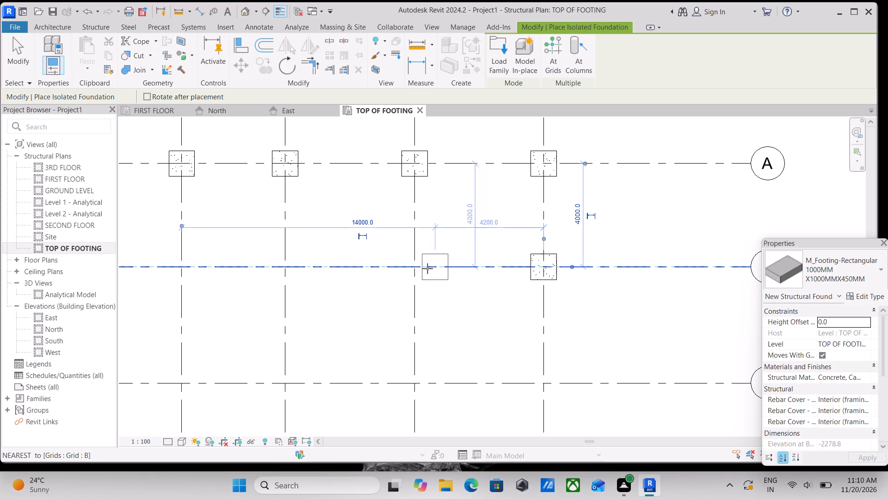
click(415, 268)
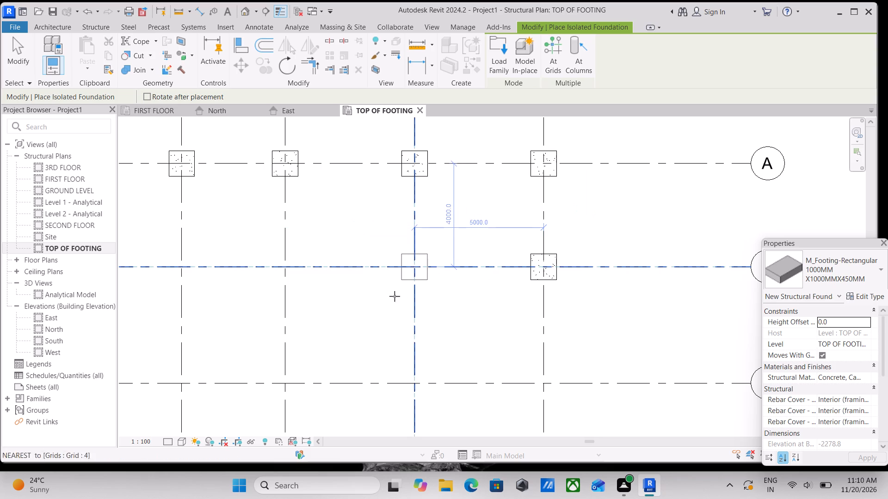
Place 1000MM X1000MMX450MM isolated footings where grid B meets grids 3, 2 and 1, and end the placement command.
scroll(380, 298, down, 1)
middle_drag(380, 299, 617, 298)
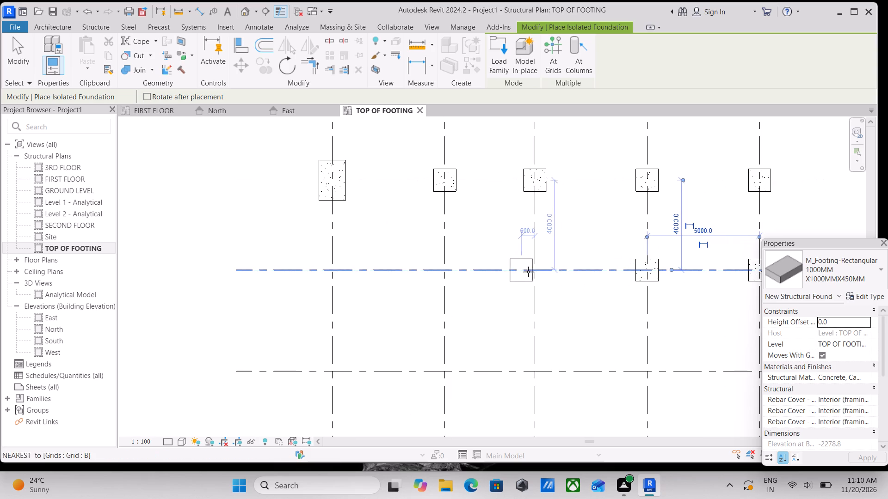
click(537, 275)
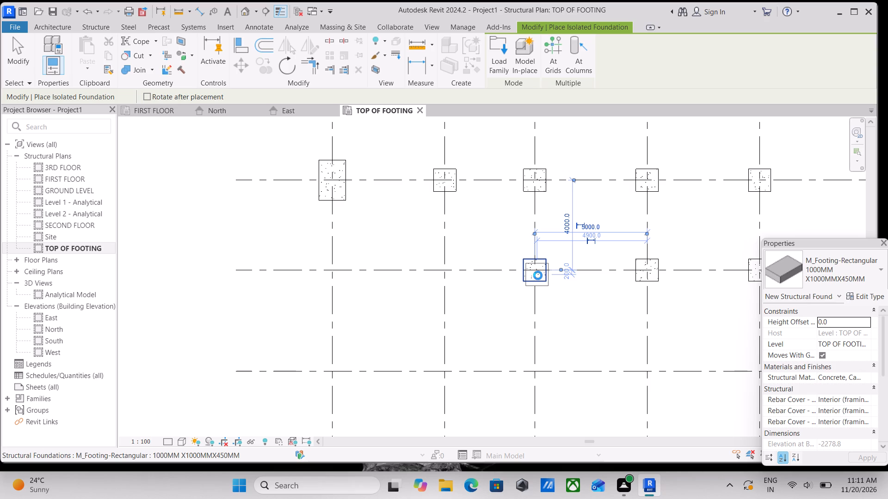
click(444, 272)
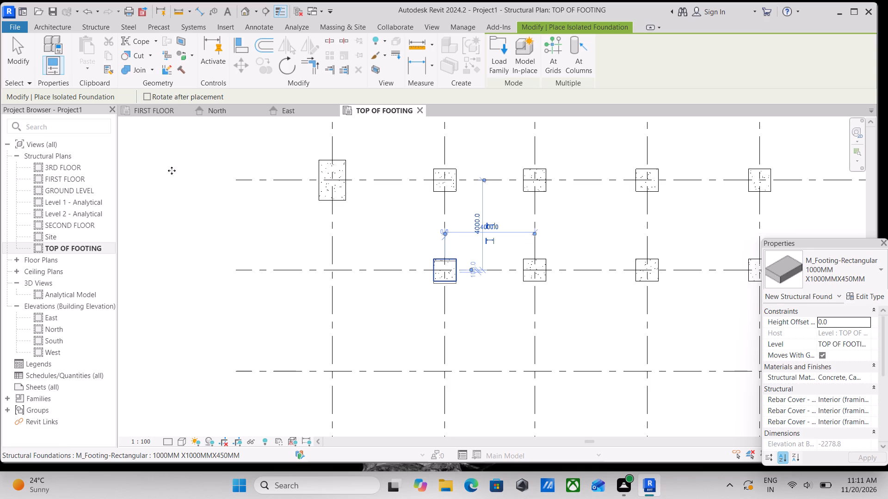
scroll(412, 281, up, 3)
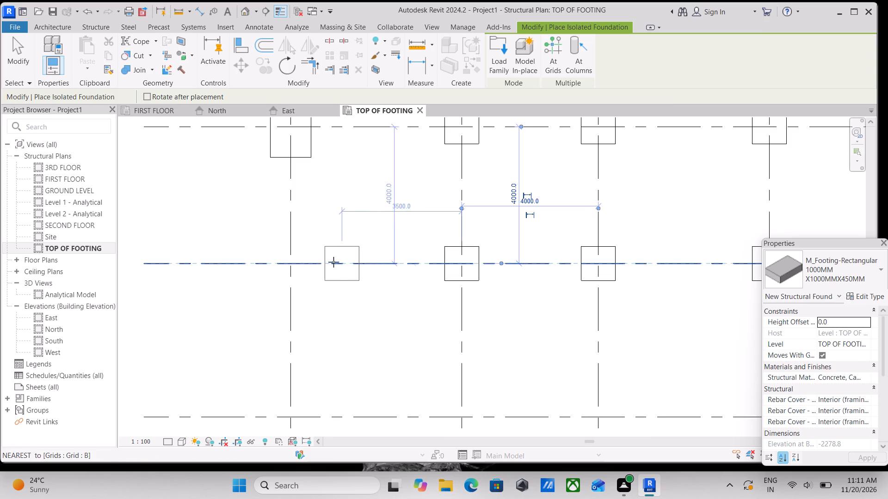
click(291, 268)
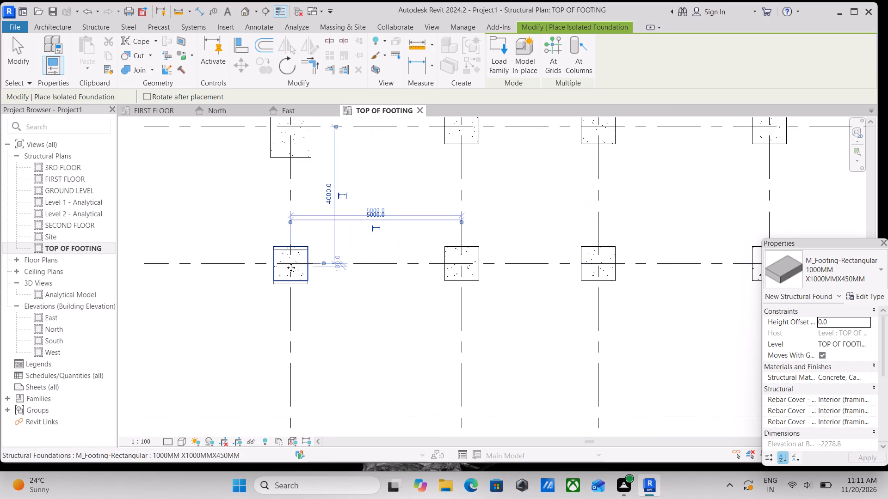
scroll(291, 268, down, 7)
middle_drag(302, 268, 317, 252)
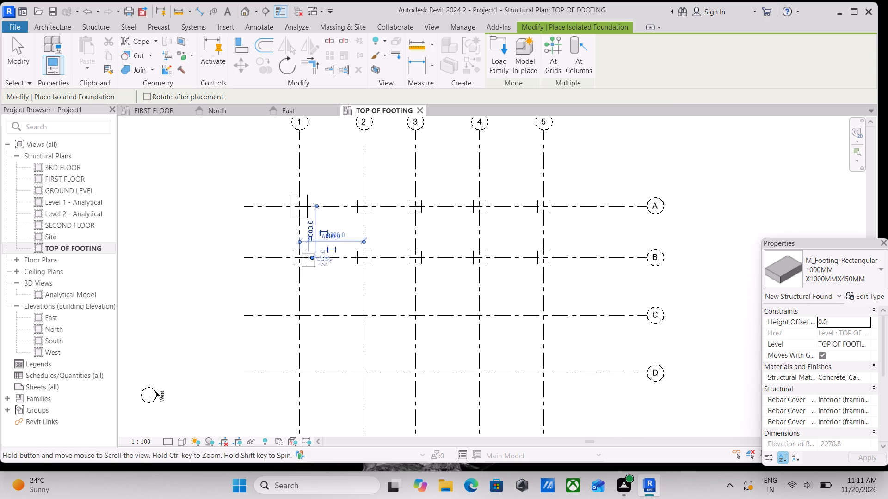
middle_drag(317, 252, 344, 274)
scroll(332, 217, up, 5)
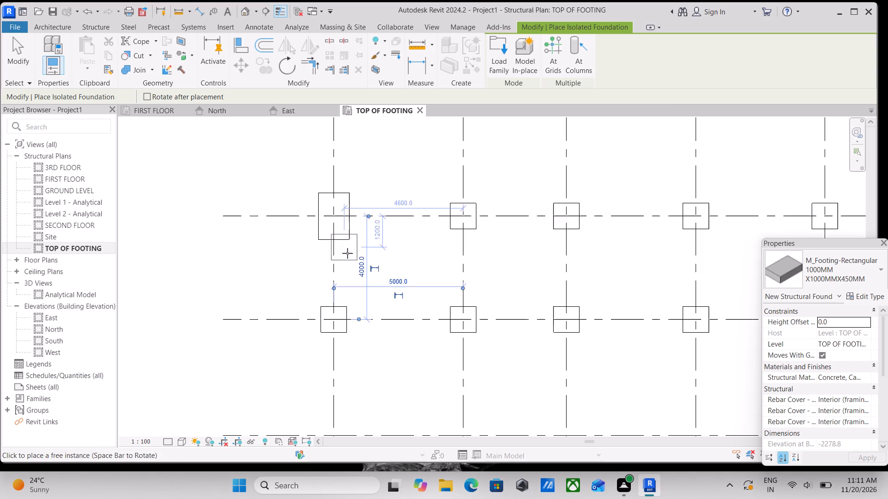
key(Escape)
key(Escape)
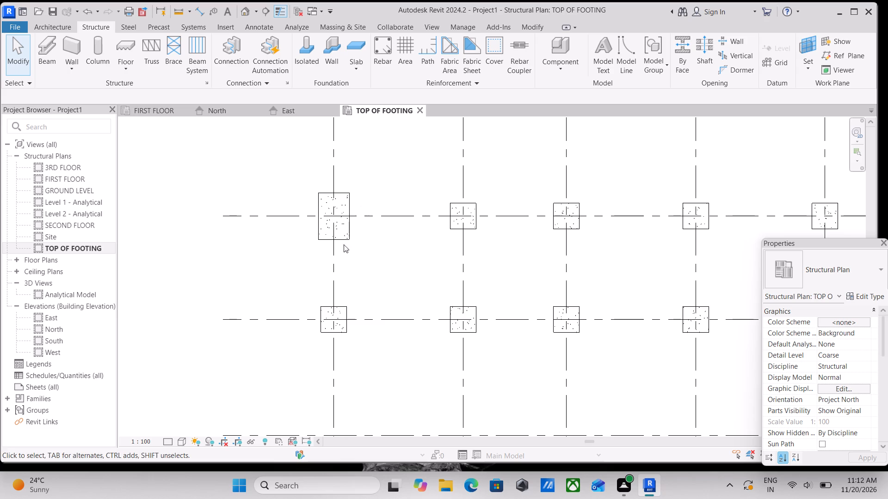
Change the larger footing at the intersection of grids A and 1 to the 1000MM X1000MMX450MM type.
click(345, 237)
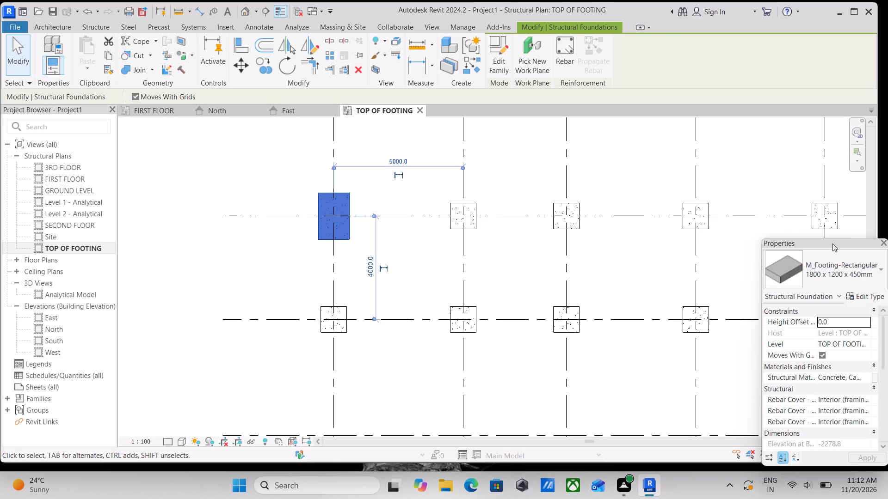
click(882, 282)
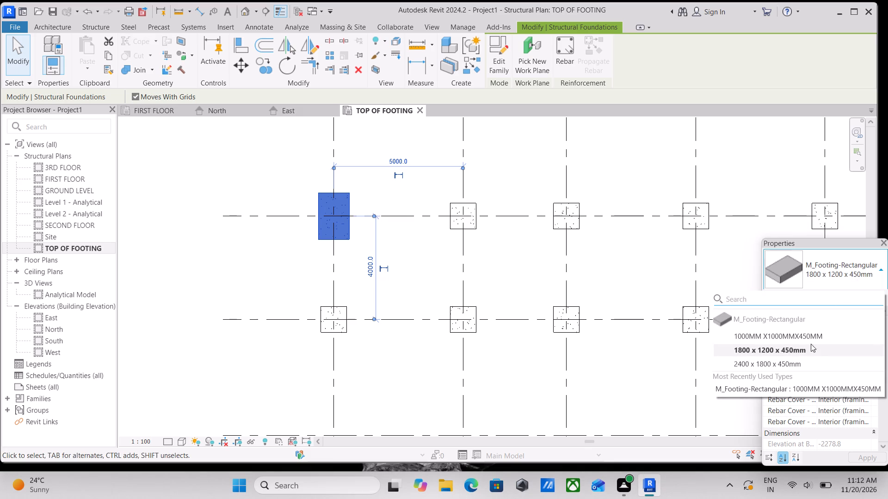
click(771, 337)
scroll(401, 303, down, 1)
middle_drag(409, 294, 447, 288)
key(Escape)
Use Create Similar on the footing at grids B and 1 to place a matching footing at grids C and 1.
scroll(413, 264, up, 1)
scroll(415, 266, down, 2)
middle_drag(415, 266, 433, 223)
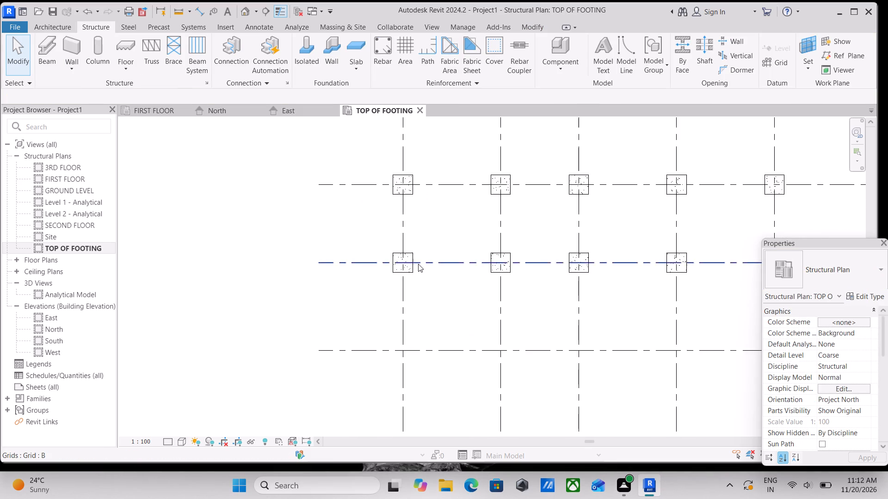
scroll(418, 263, up, 9)
click(406, 292)
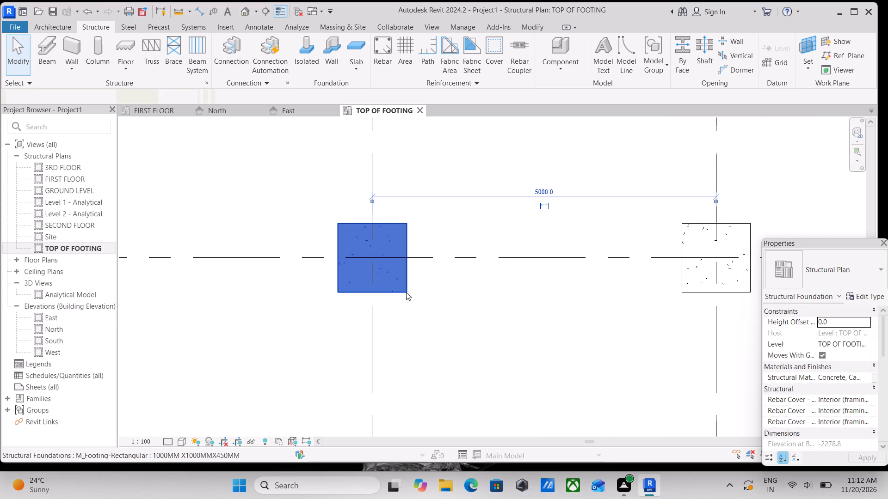
text(CS)
scroll(389, 329, down, 2)
middle_drag(389, 329, 378, 243)
scroll(379, 259, down, 3)
middle_drag(379, 269, 375, 240)
scroll(375, 240, up, 1)
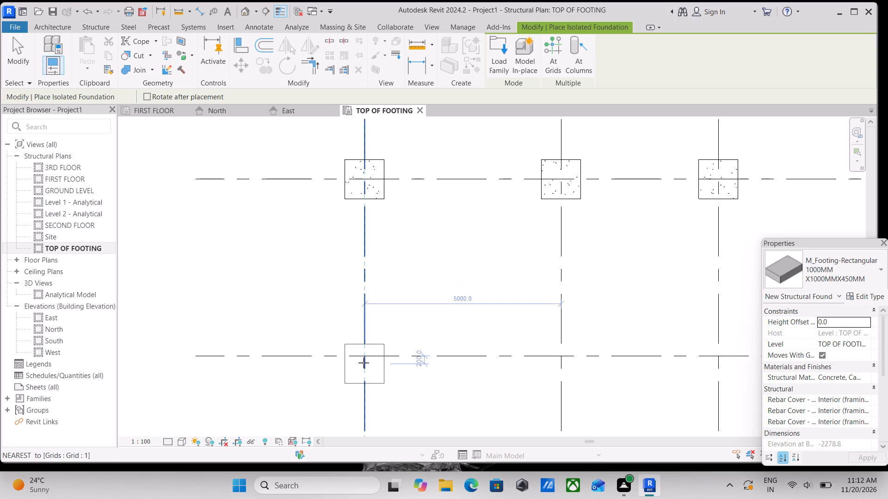
click(363, 357)
Place 1000MM X1000MMX450MM isolated footings where grid C meets grids 2 and 3.
scroll(363, 357, down, 3)
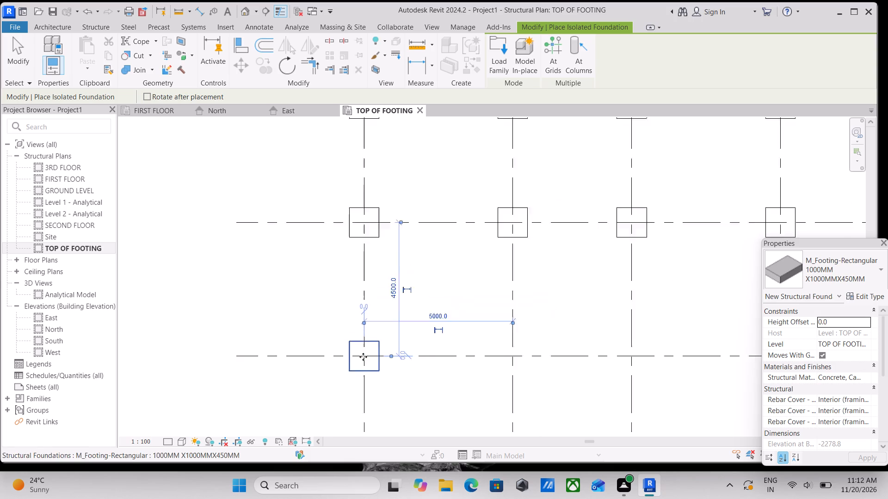
middle_drag(363, 357, 365, 328)
scroll(363, 357, down, 1)
scroll(365, 328, up, 1)
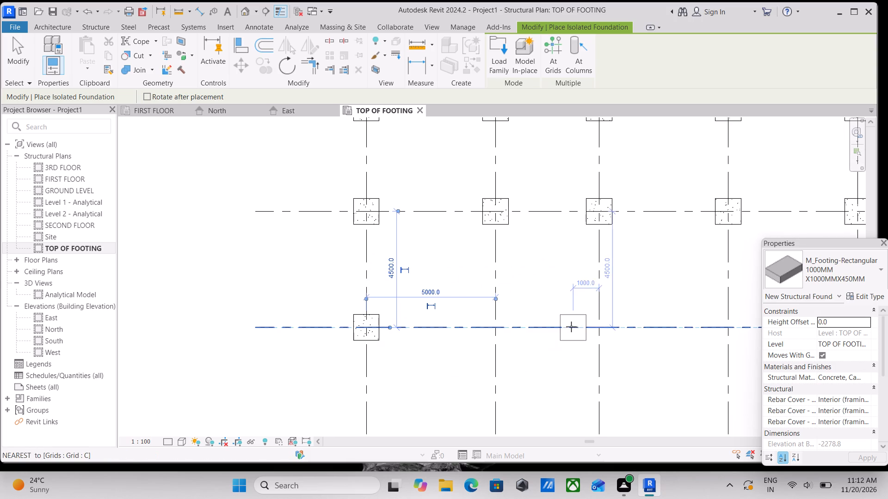
click(495, 329)
scroll(495, 329, down, 2)
middle_drag(495, 329, 426, 311)
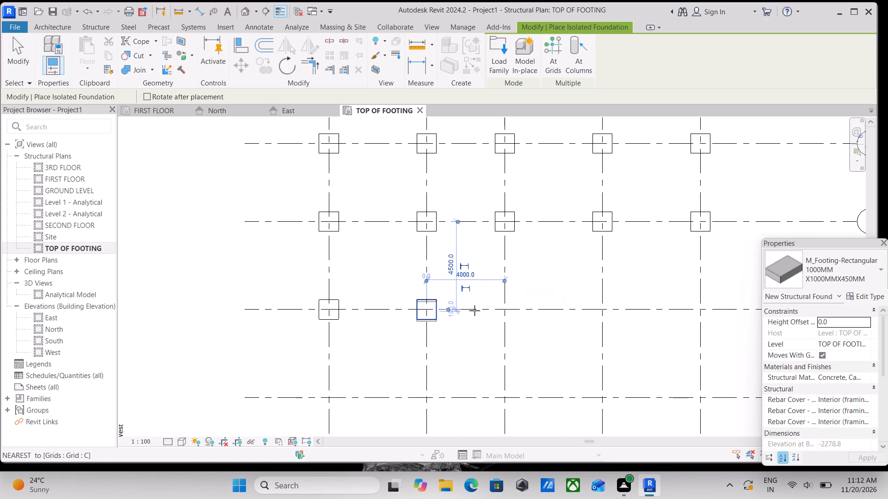
click(507, 309)
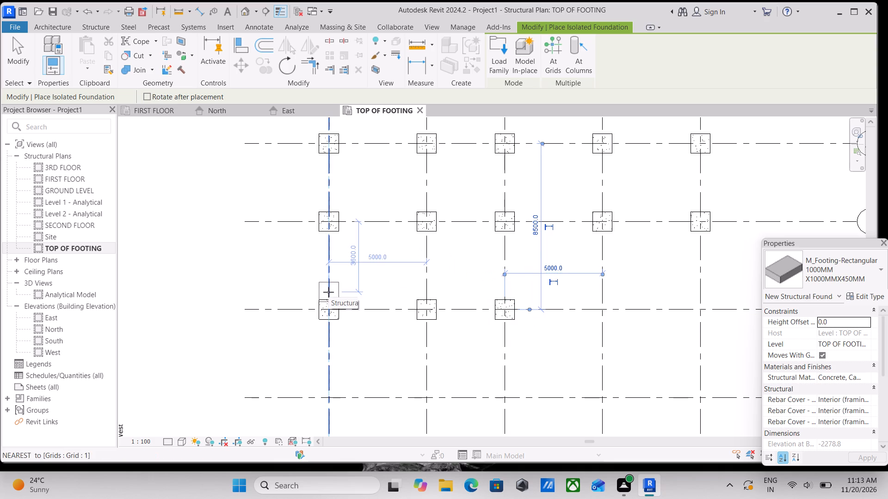
Place 1000MM X1000MMX450MM isolated footings where grid C meets grids 4 and 5.
middle_drag(622, 329, 588, 326)
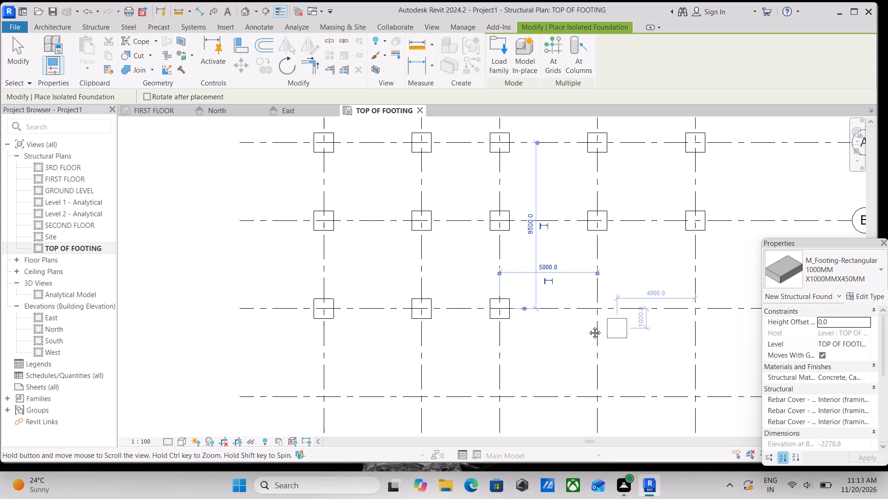
middle_drag(588, 326, 555, 325)
scroll(549, 314, up, 5)
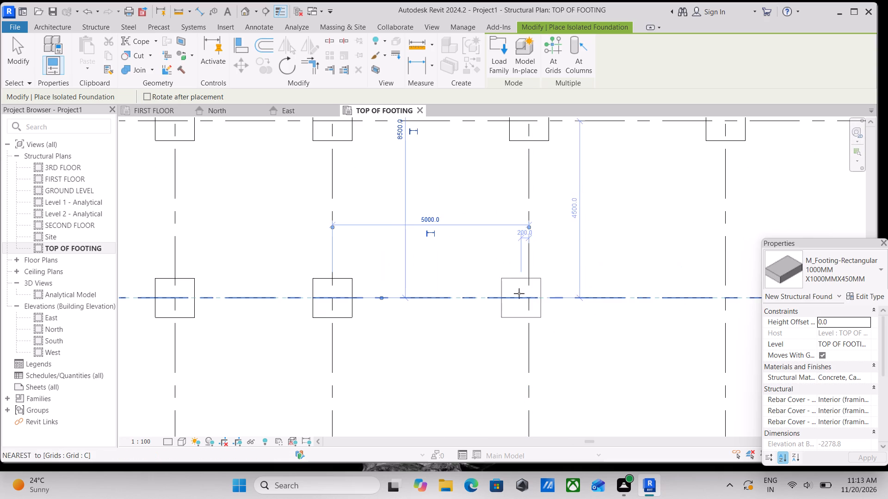
click(533, 298)
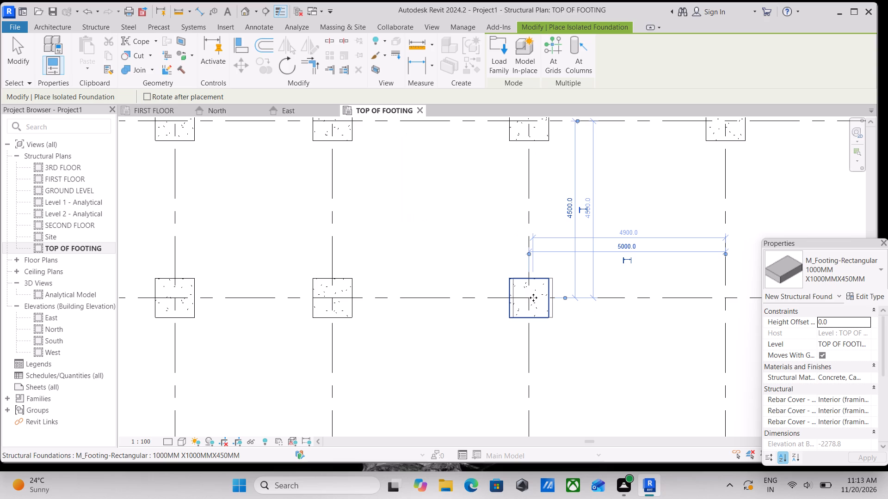
scroll(654, 284, down, 2)
middle_drag(654, 275, 621, 258)
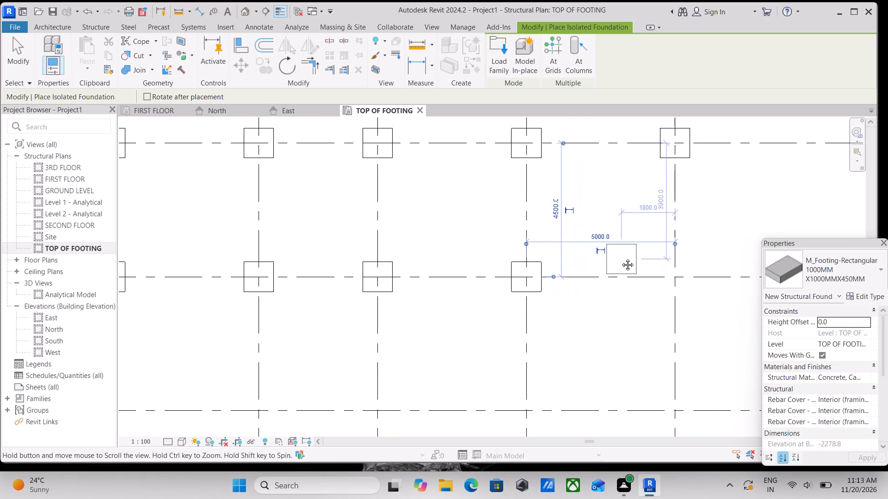
middle_drag(621, 258, 624, 258)
scroll(641, 259, up, 1)
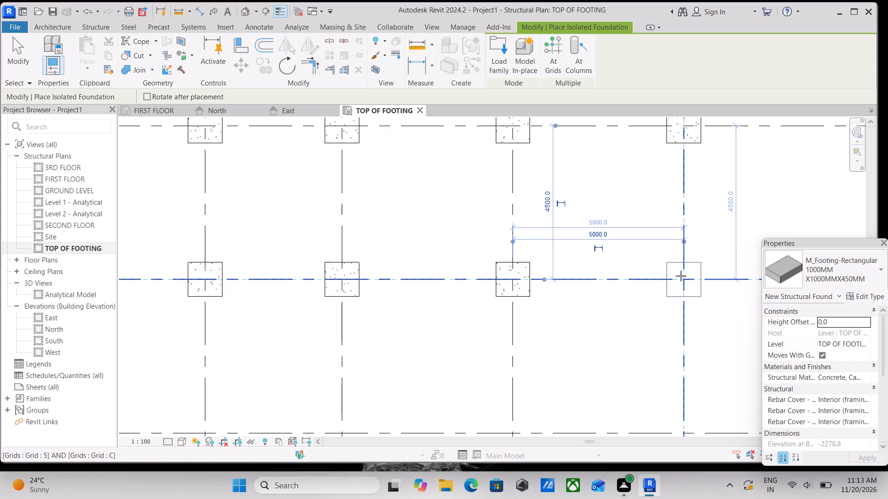
click(682, 277)
Place 1000MM X1000MMX450MM isolated footings where grid D meets grids 1 and 2.
scroll(680, 281, down, 2)
middle_drag(555, 337, 576, 309)
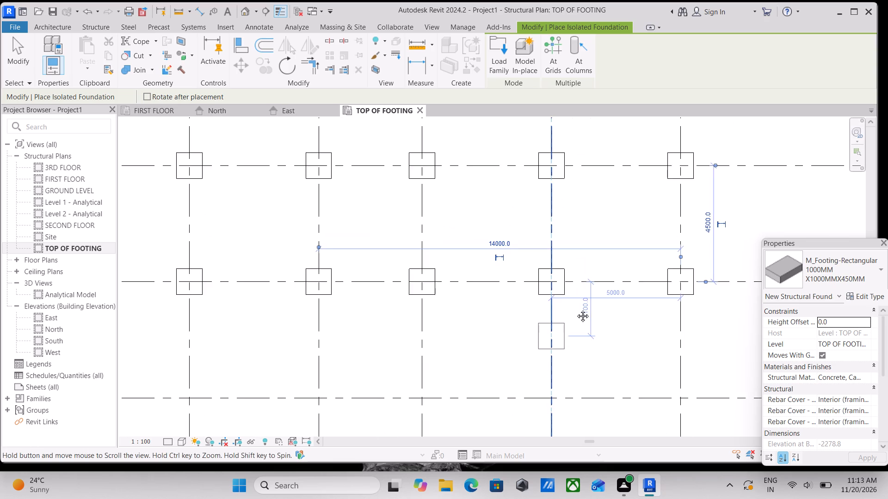
middle_drag(576, 309, 656, 271)
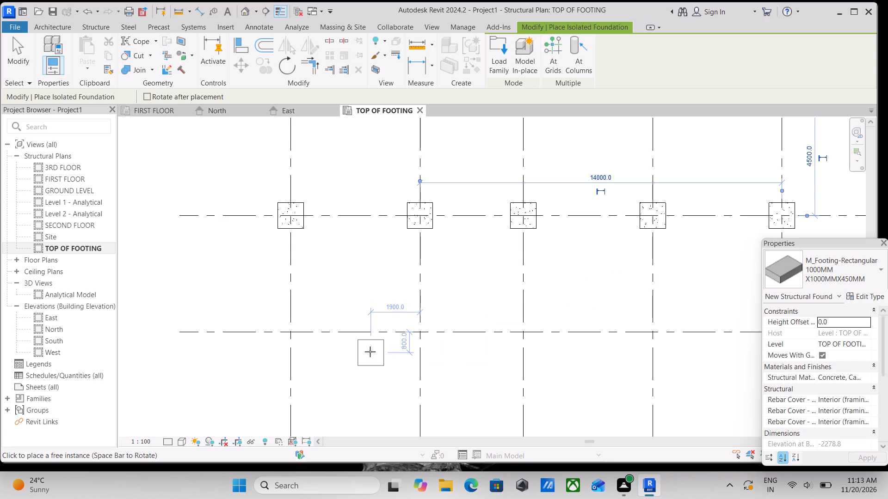
scroll(322, 324, up, 2)
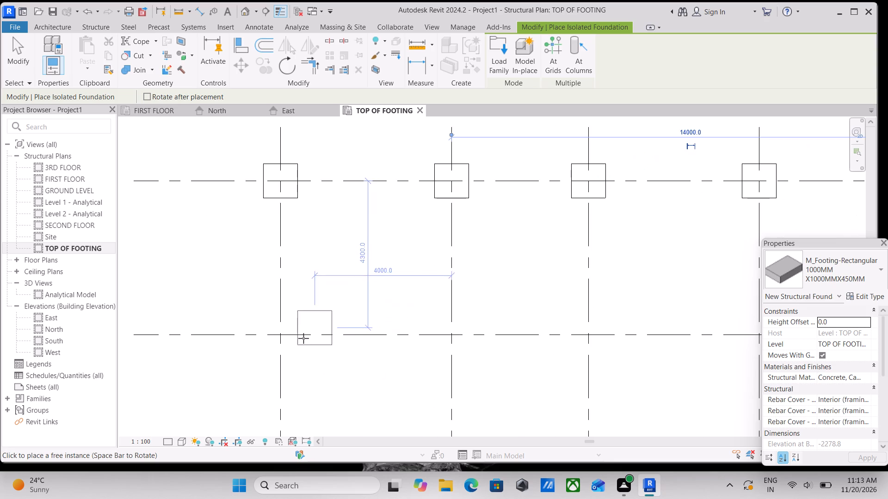
click(281, 334)
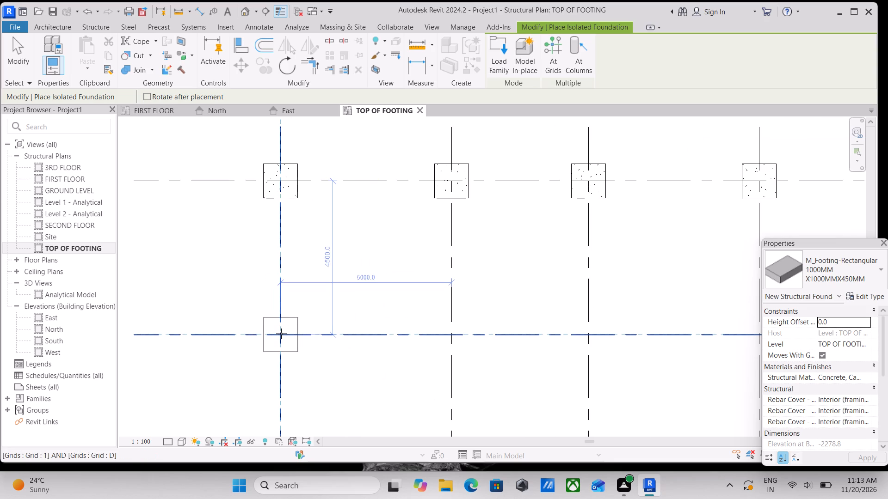
scroll(332, 293, down, 2)
middle_drag(332, 293, 341, 276)
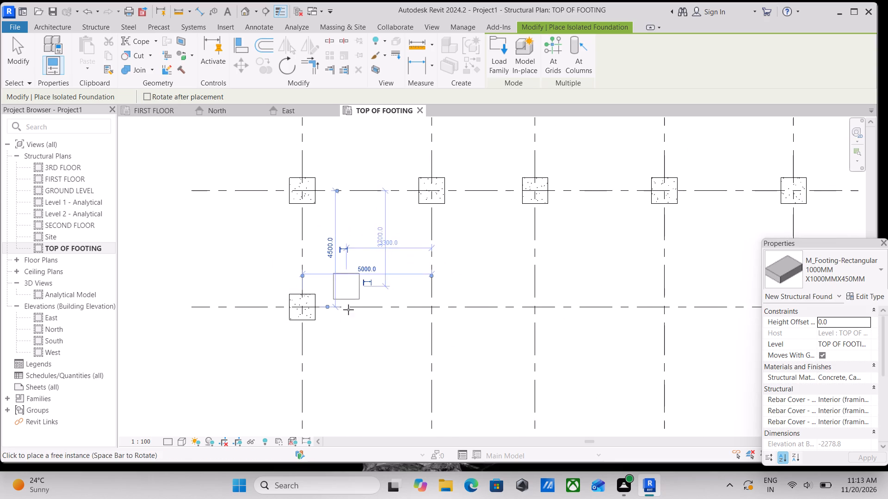
scroll(350, 320, down, 2)
middle_drag(353, 330, 348, 352)
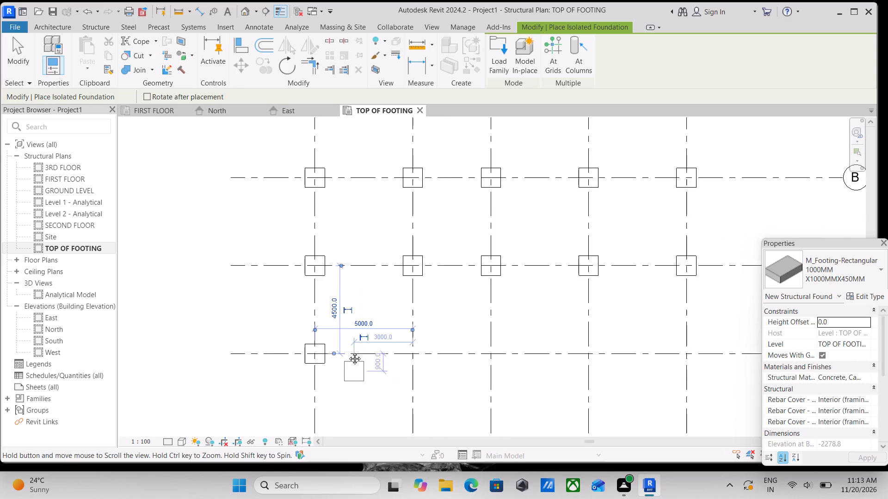
middle_drag(348, 352, 351, 338)
scroll(402, 364, up, 1)
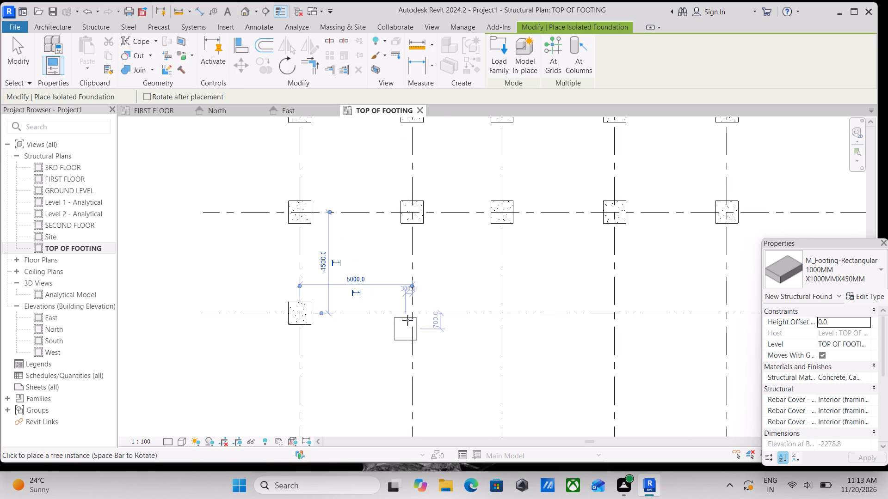
scroll(407, 320, up, 2)
click(409, 312)
Place 1000MM X1000MMX450MM isolated footings where grid D meets grids 3, 4 and 5, and end footing placement.
scroll(409, 312, down, 4)
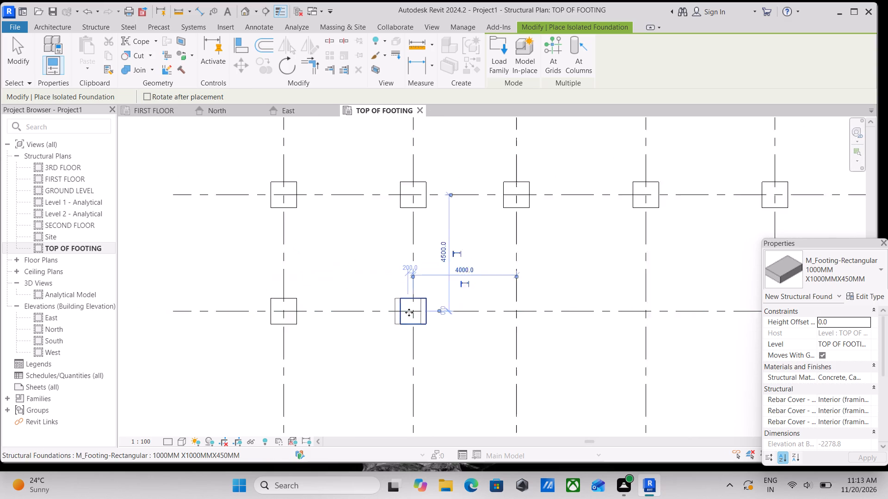
scroll(409, 312, down, 7)
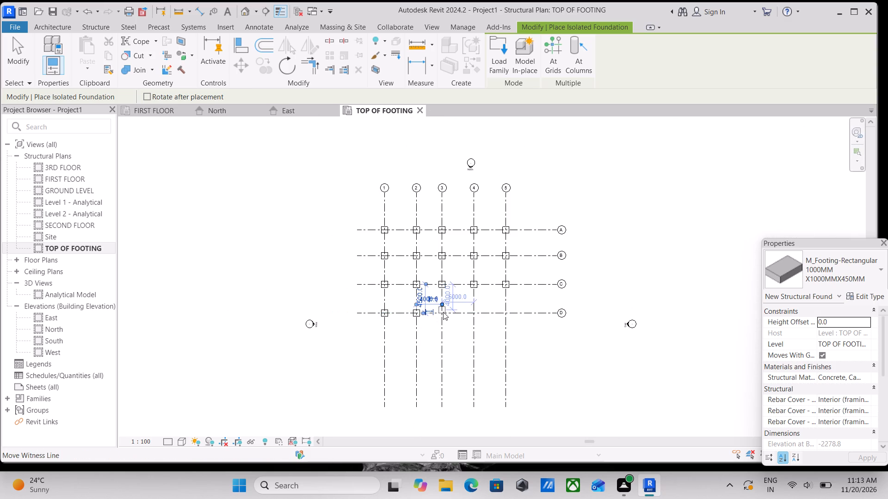
scroll(443, 312, up, 10)
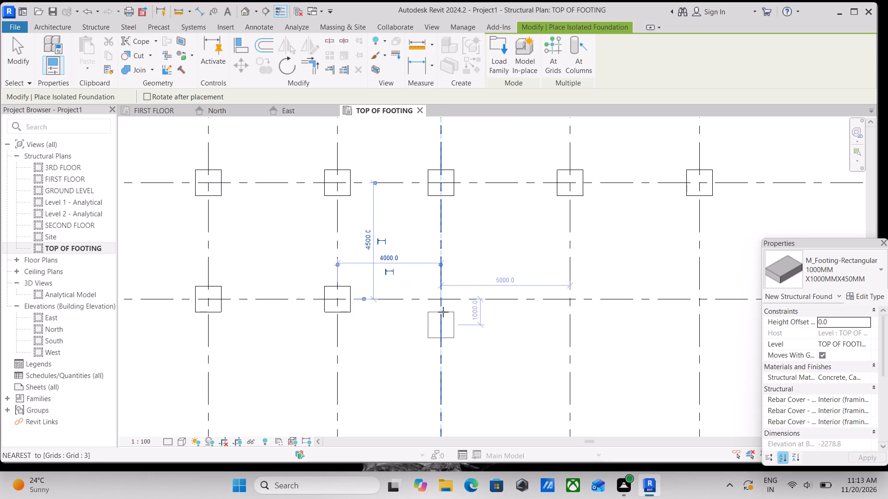
click(444, 297)
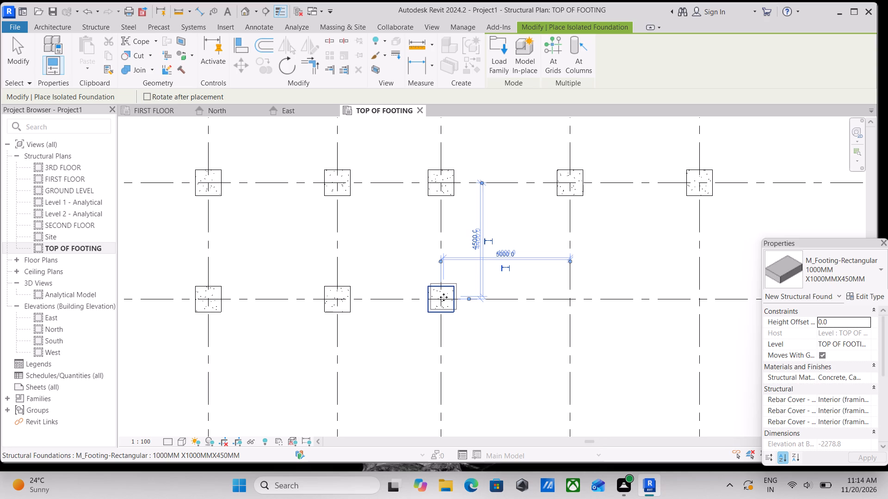
scroll(568, 315, down, 1)
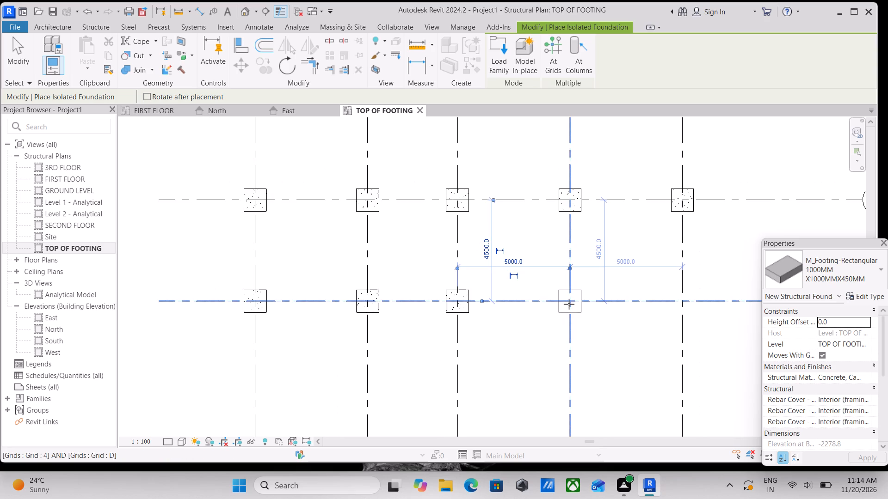
click(569, 304)
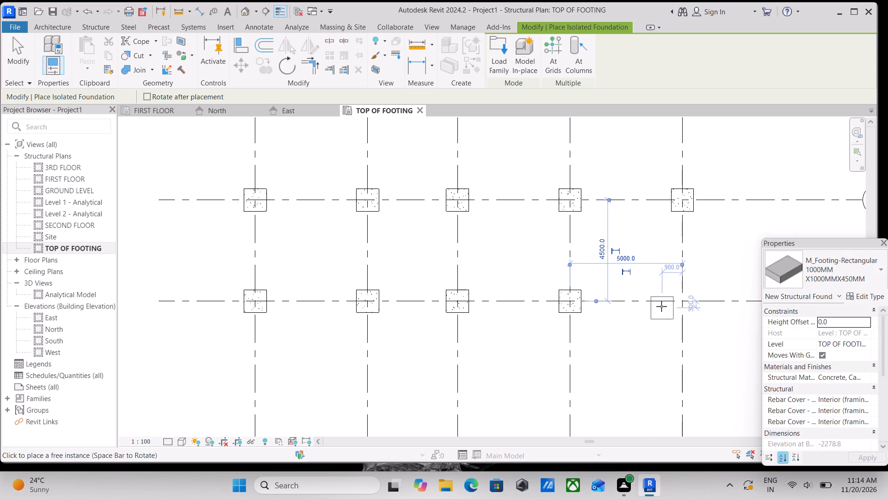
scroll(675, 305, up, 1)
click(681, 301)
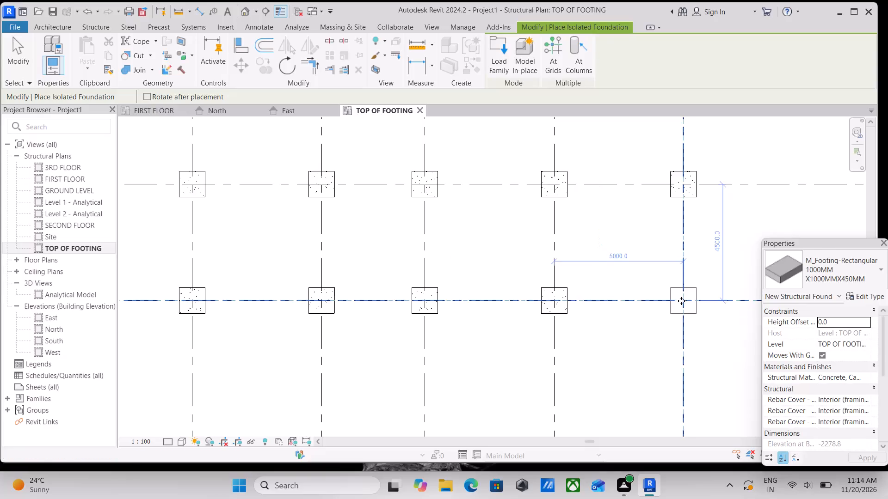
scroll(620, 370, down, 4)
middle_drag(617, 368, 639, 326)
scroll(635, 331, down, 2)
middle_drag(622, 340, 626, 346)
key(Escape)
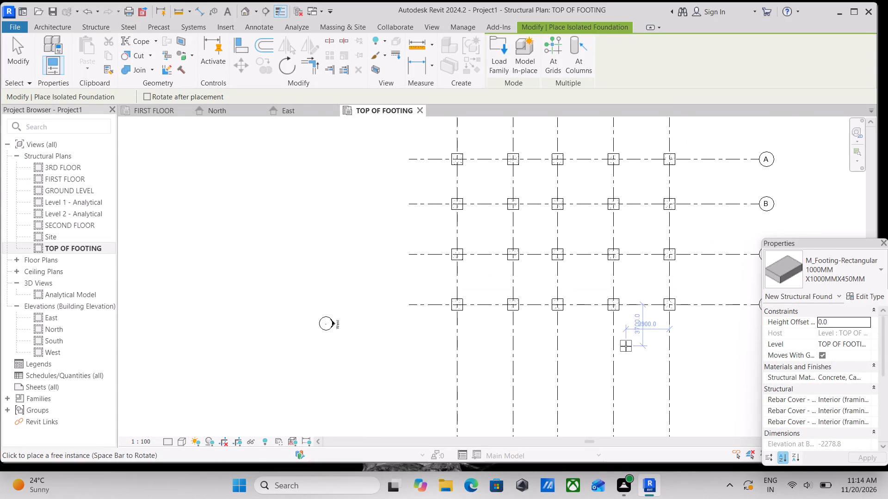
key(Escape)
Dismiss the project save reminder without saving.
middle_drag(626, 323, 636, 354)
scroll(626, 323, up, 1)
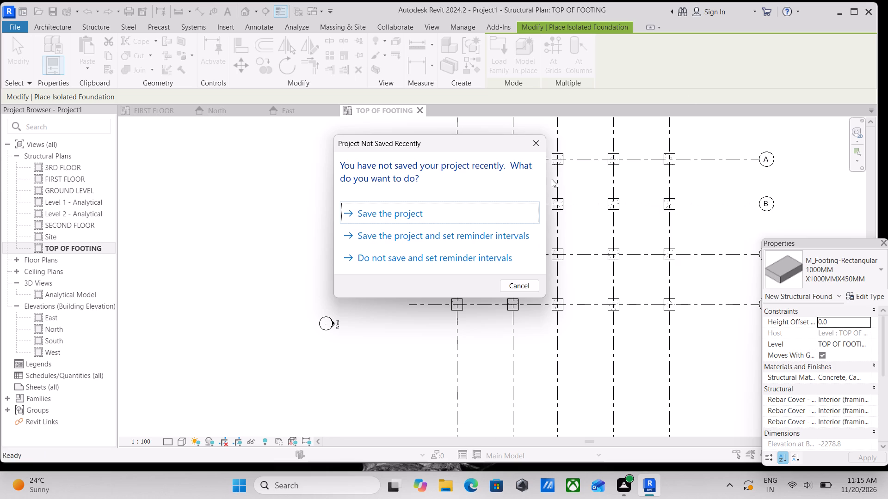
click(529, 143)
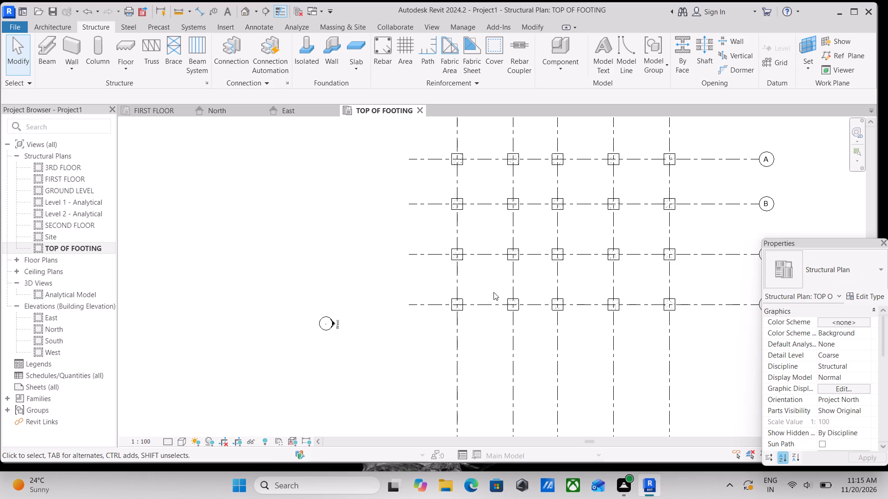
Inspect the footings across the grid intersections of the TOP OF FOOTING plan, up to the numbered grid bubbles.
scroll(557, 286, up, 2)
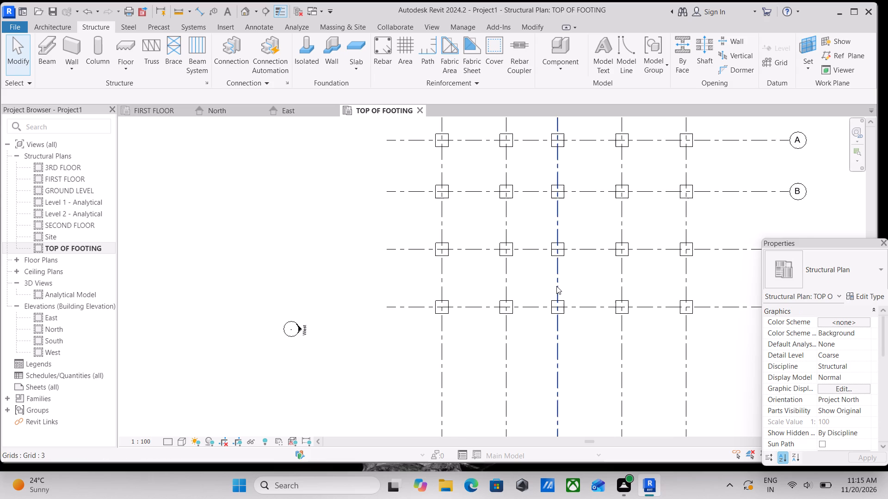
scroll(556, 286, up, 4)
middle_drag(545, 283, 559, 456)
scroll(382, 225, up, 1)
middle_drag(382, 226, 403, 359)
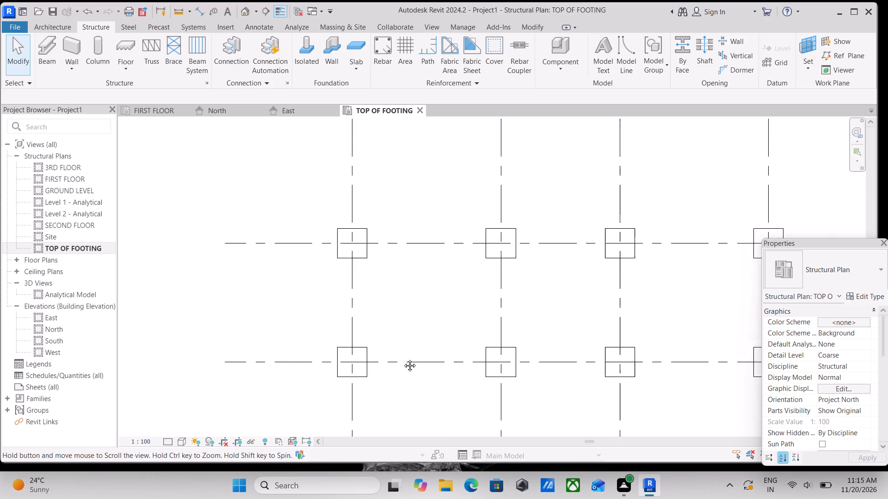
middle_drag(403, 359, 403, 360)
middle_drag(366, 283, 391, 323)
scroll(391, 323, up, 4)
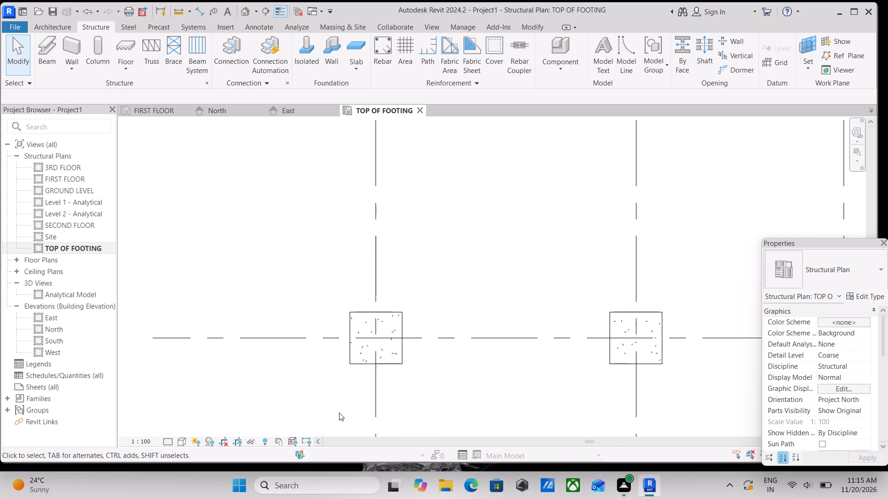
scroll(294, 333, down, 3)
scroll(257, 278, down, 4)
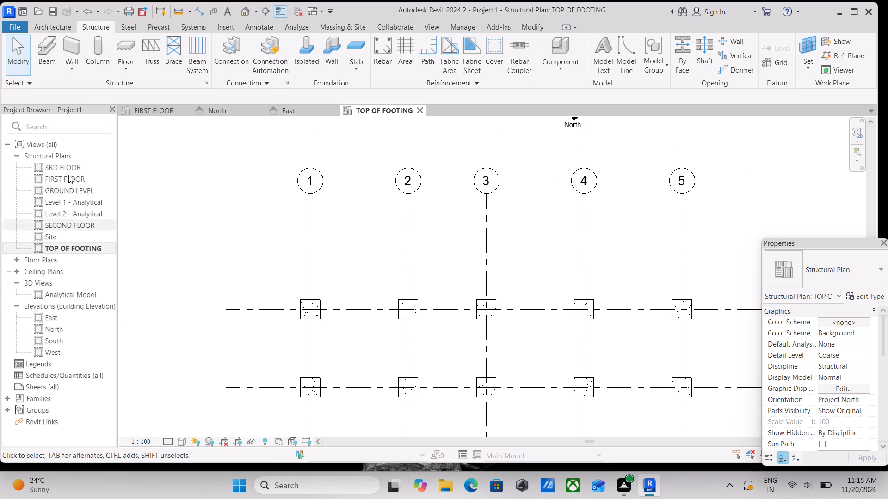
Open the GROUND LEVEL structural plan.
double_click(76, 190)
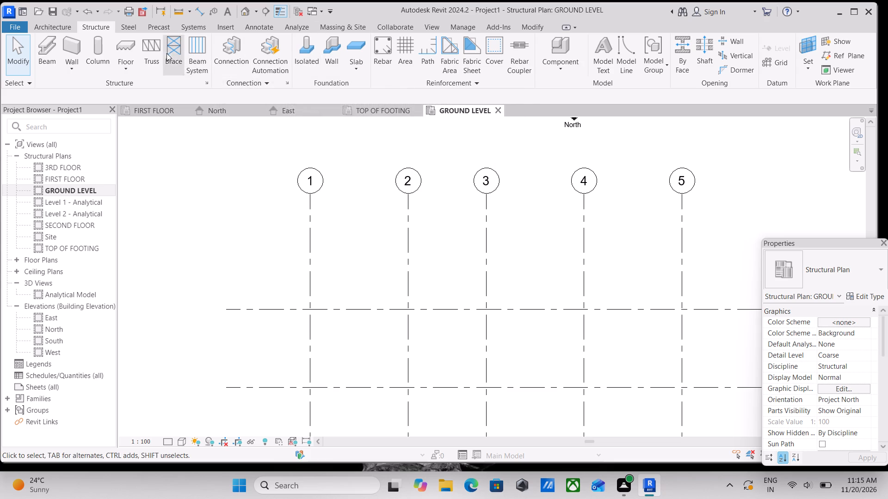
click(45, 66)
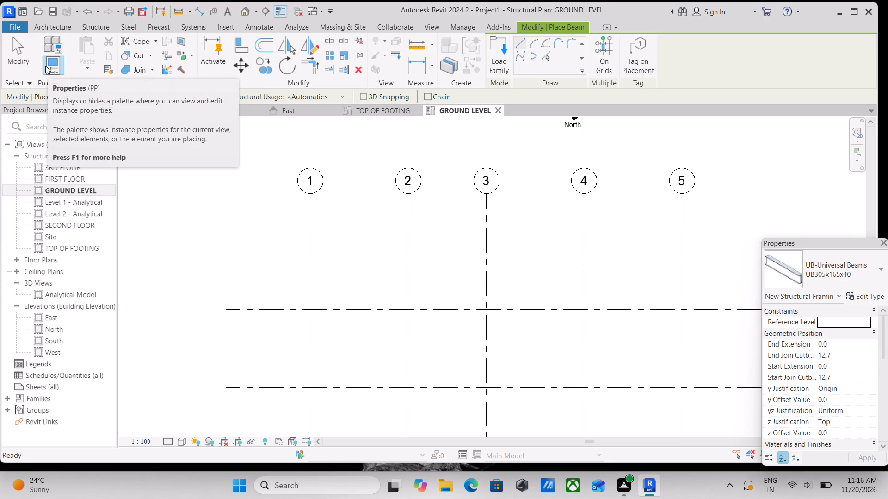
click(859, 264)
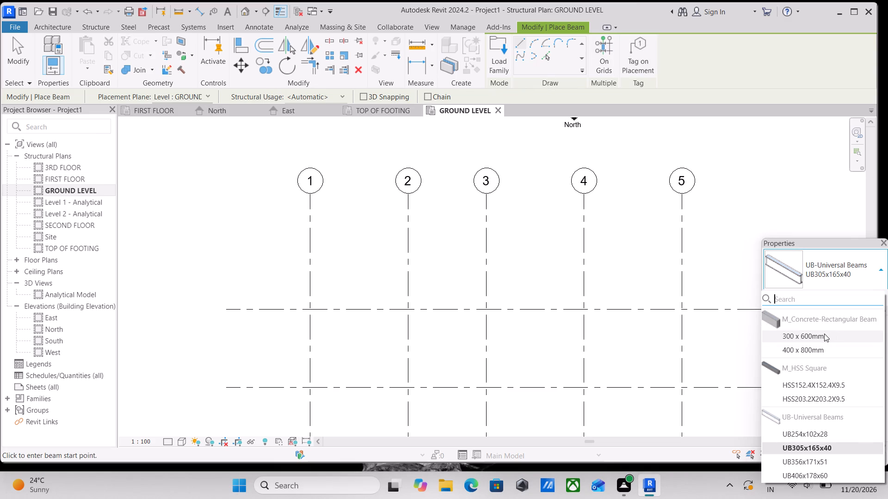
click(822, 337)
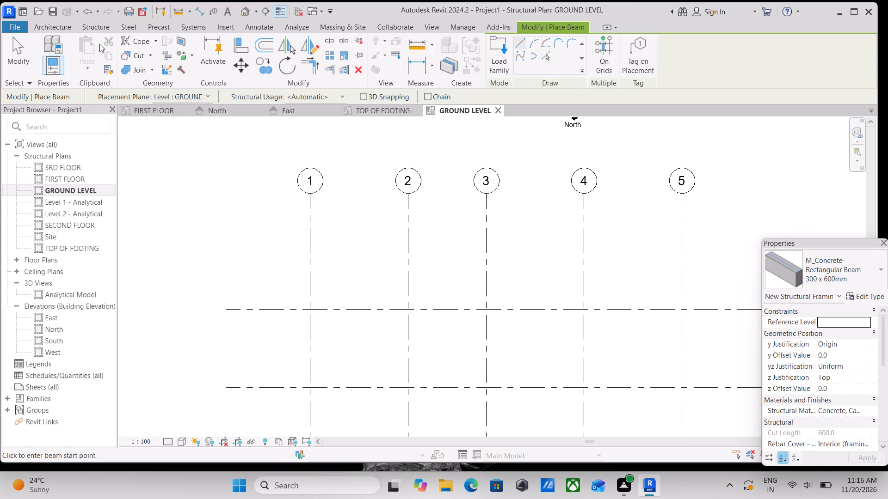
Place a vertical M_Concrete-Rectangular-Column of type 300 x 450mm at the intersection of grids A and 1.
click(95, 29)
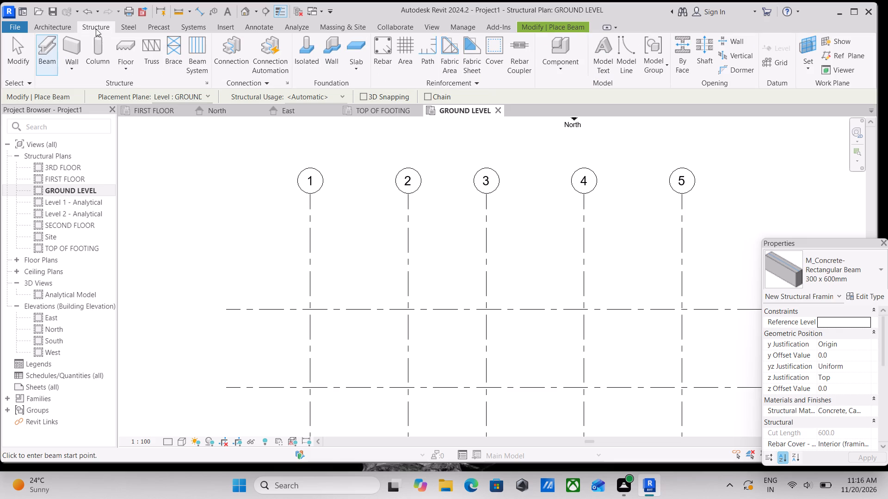
click(103, 65)
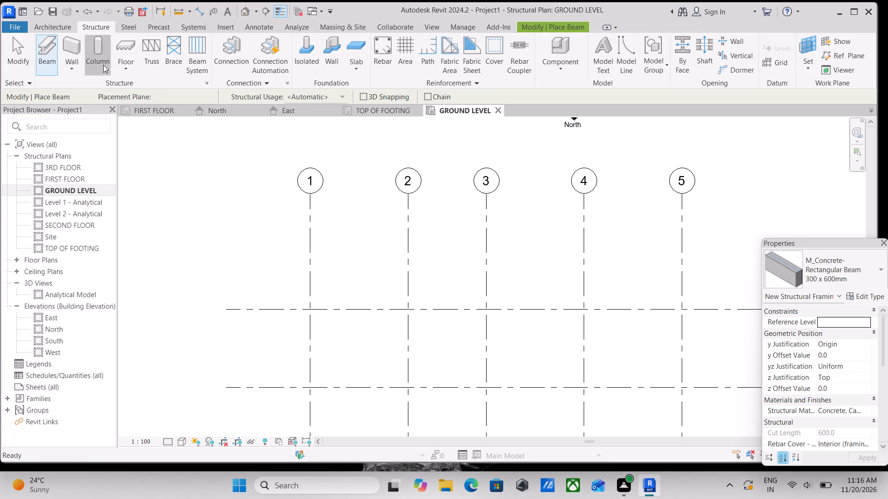
click(829, 268)
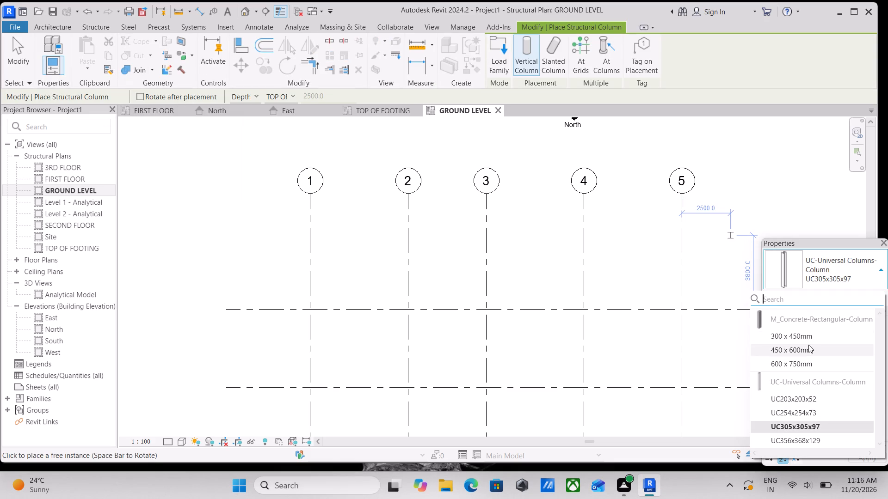
click(808, 339)
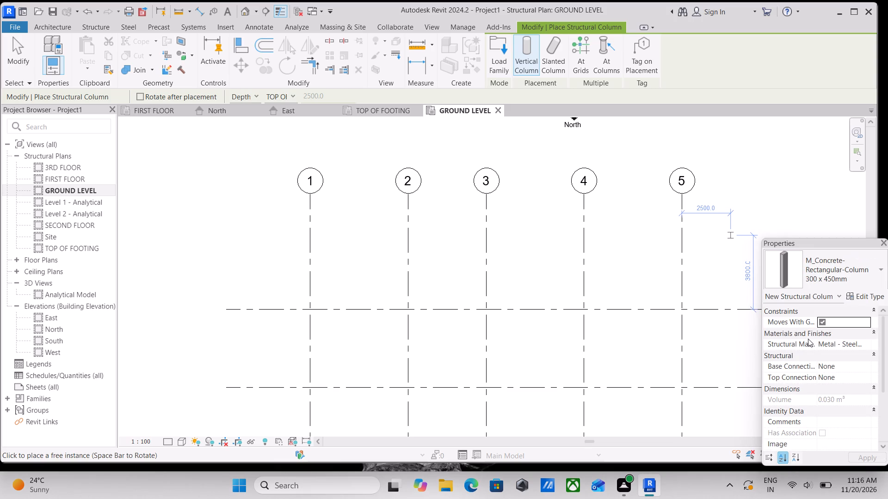
scroll(367, 293, up, 2)
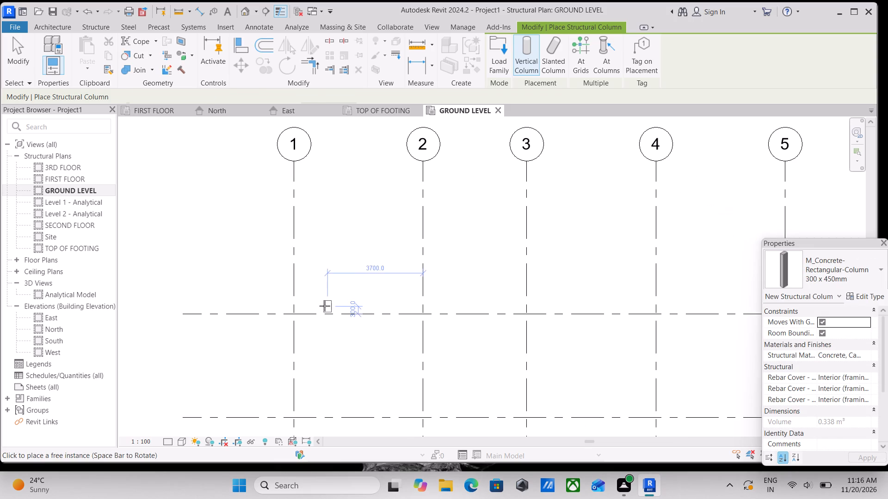
scroll(284, 319, up, 3)
scroll(284, 319, down, 1)
middle_drag(284, 318, 293, 291)
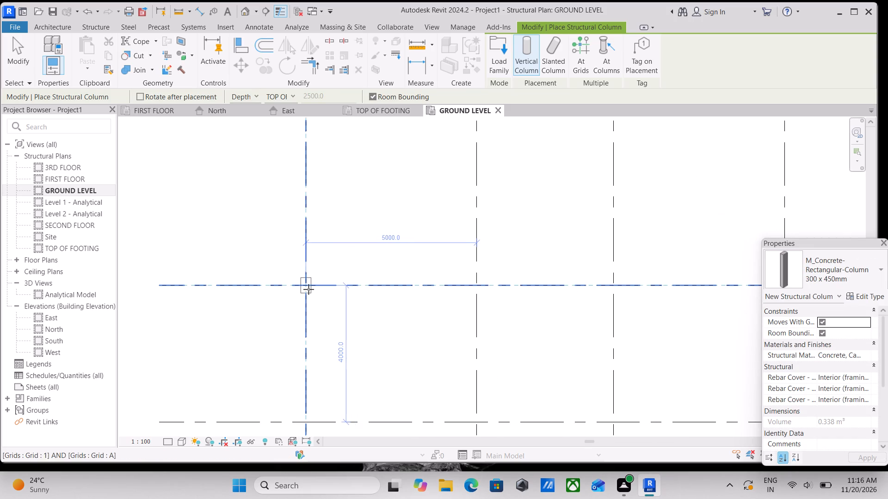
click(308, 289)
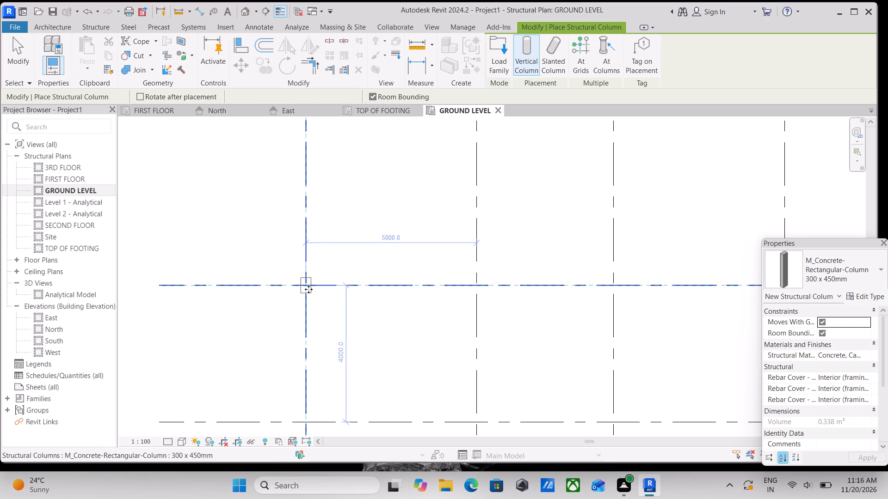
Place a 300 x 450mm M_Concrete-Rectangular-Column at the intersection of grids A and 2.
scroll(376, 283, down, 2)
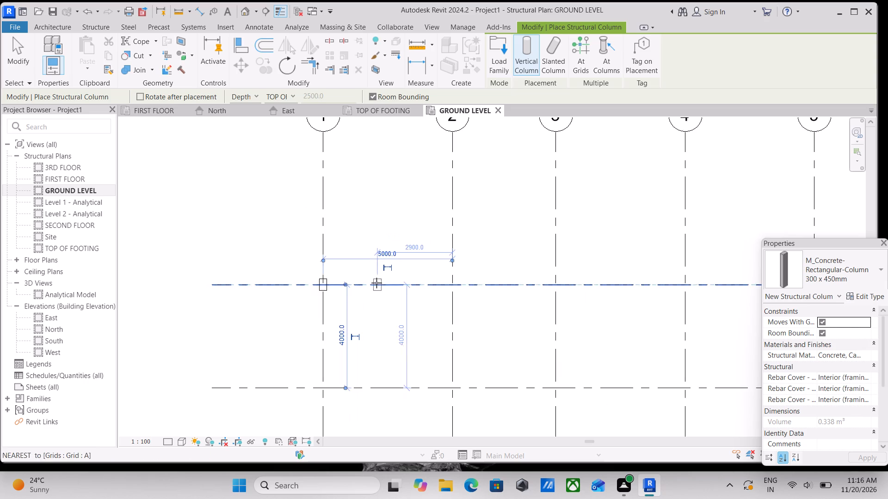
middle_drag(376, 283, 333, 262)
scroll(411, 270, up, 2)
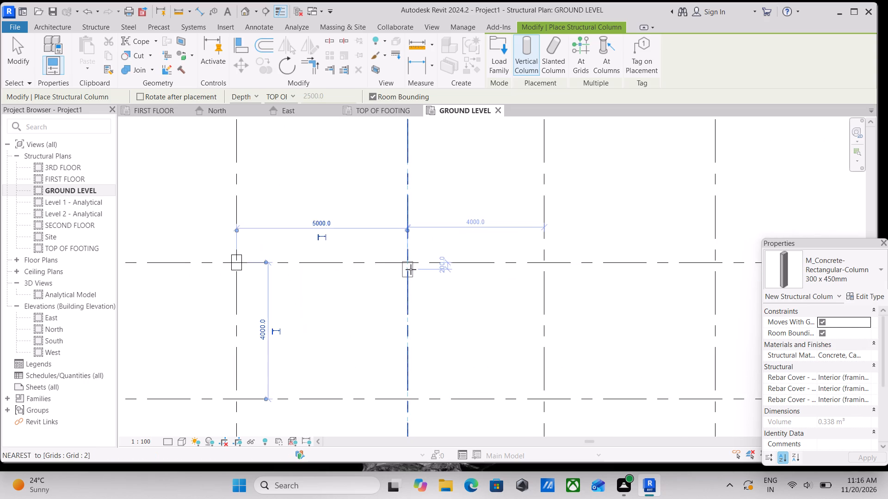
scroll(411, 269, up, 3)
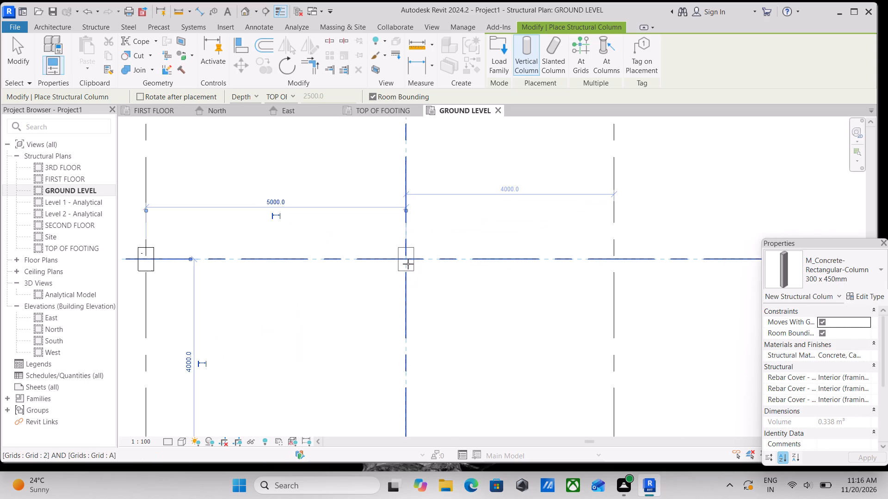
click(408, 264)
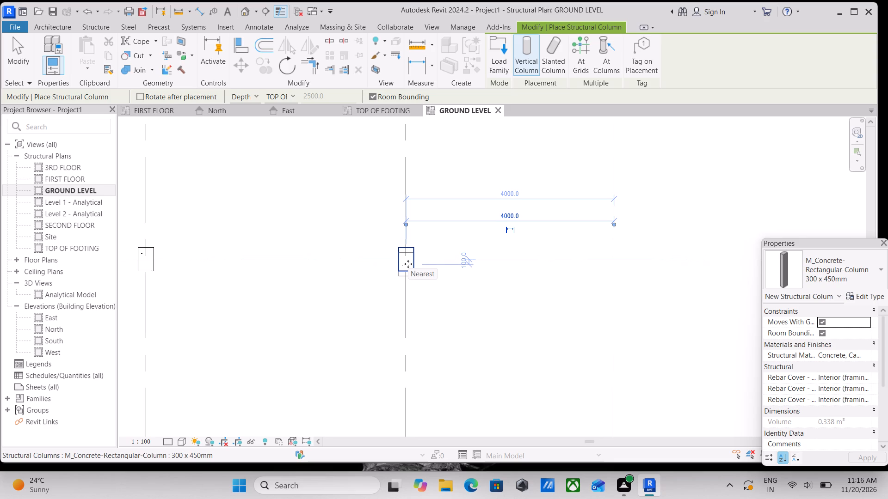
Place a 300 x 450mm concrete column at the intersection of grids A and 3.
scroll(425, 248, down, 2)
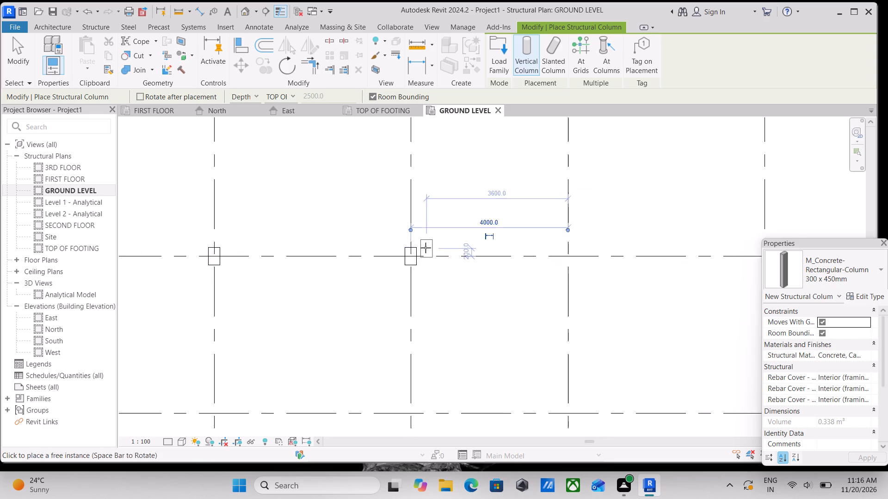
scroll(425, 248, down, 2)
middle_drag(425, 248, 387, 242)
scroll(520, 259, up, 3)
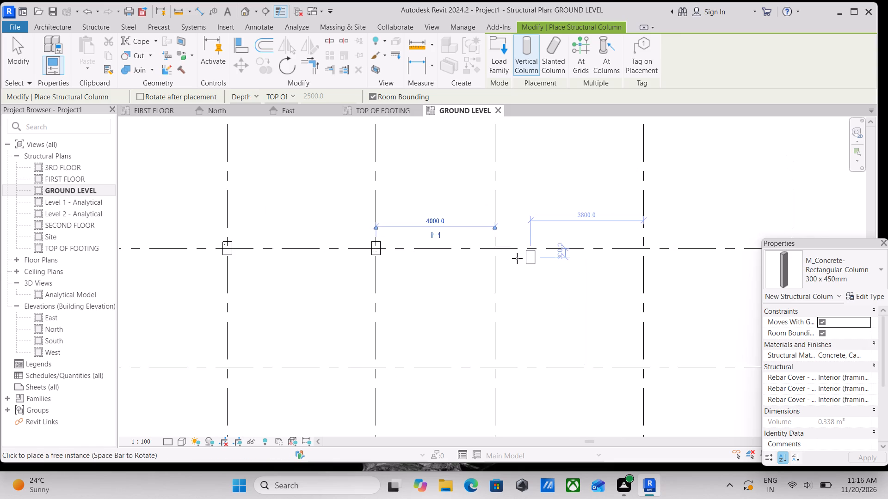
scroll(517, 258, up, 2)
scroll(443, 225, up, 2)
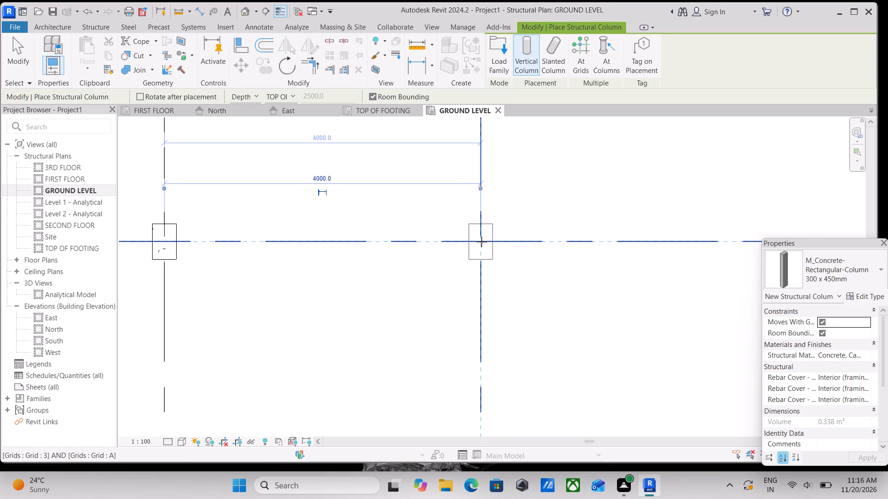
click(481, 241)
Place a 300 x 450mm concrete column at the intersection of grids A and 4.
scroll(533, 254, down, 4)
middle_drag(549, 254, 434, 233)
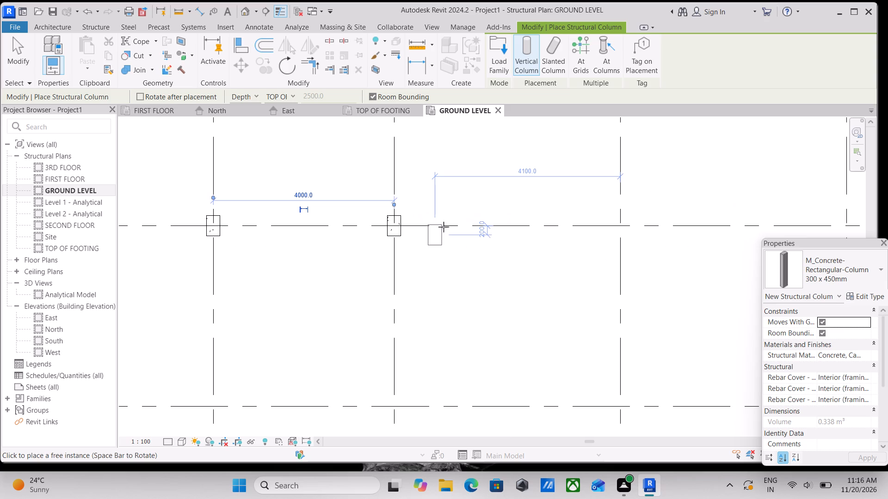
scroll(515, 193, down, 3)
middle_drag(515, 193, 526, 241)
scroll(580, 274, up, 4)
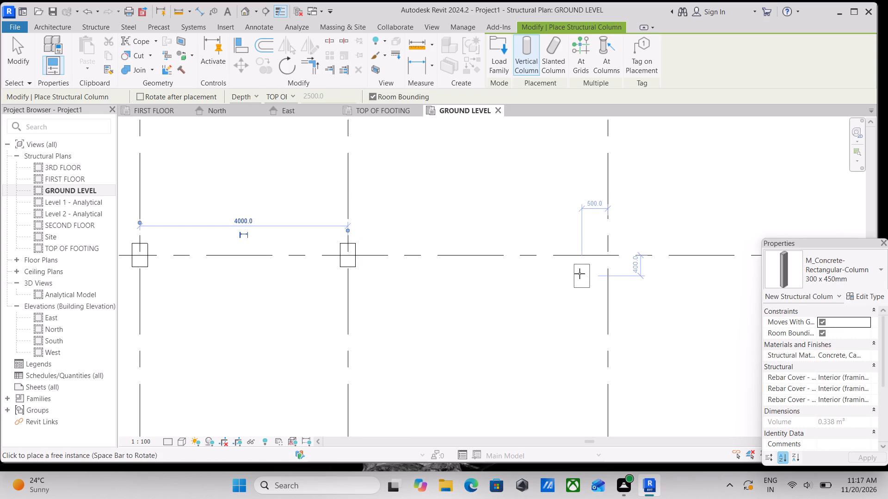
scroll(586, 270, up, 2)
middle_drag(586, 270, 515, 269)
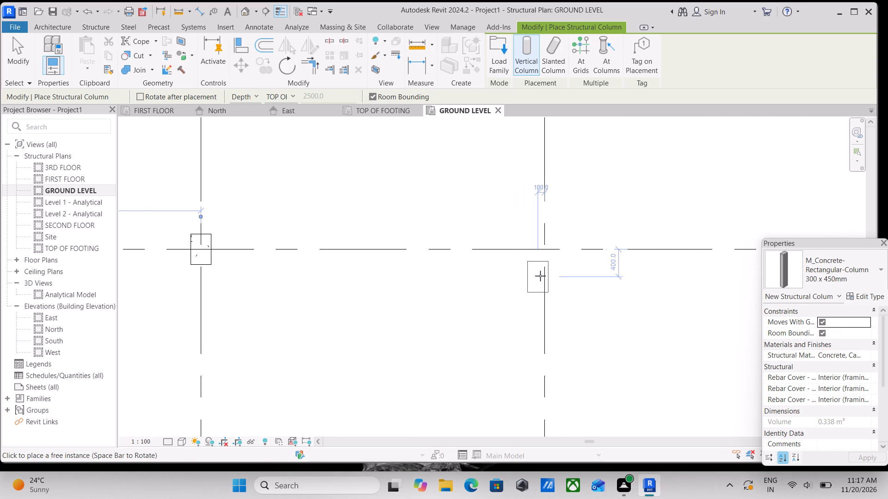
scroll(540, 276, up, 2)
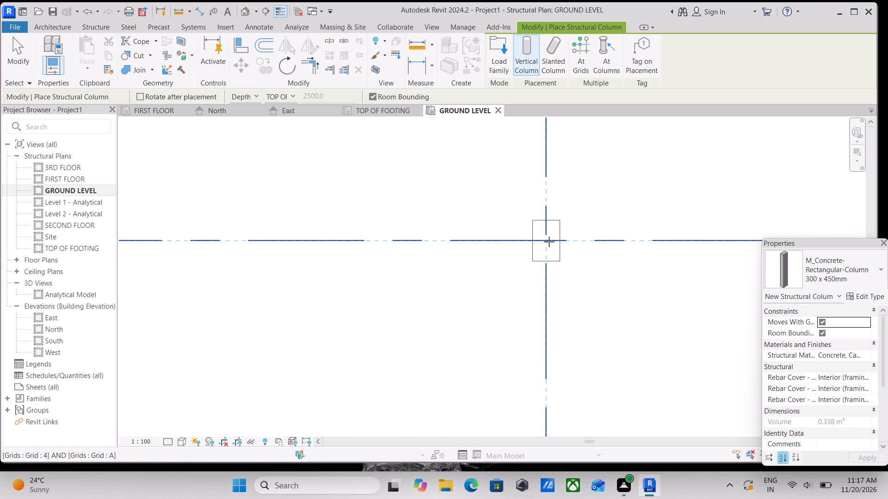
click(545, 241)
Place a 300 x 450mm concrete column at the intersection of grids A and 5, completing the row along grid A.
scroll(545, 241, down, 4)
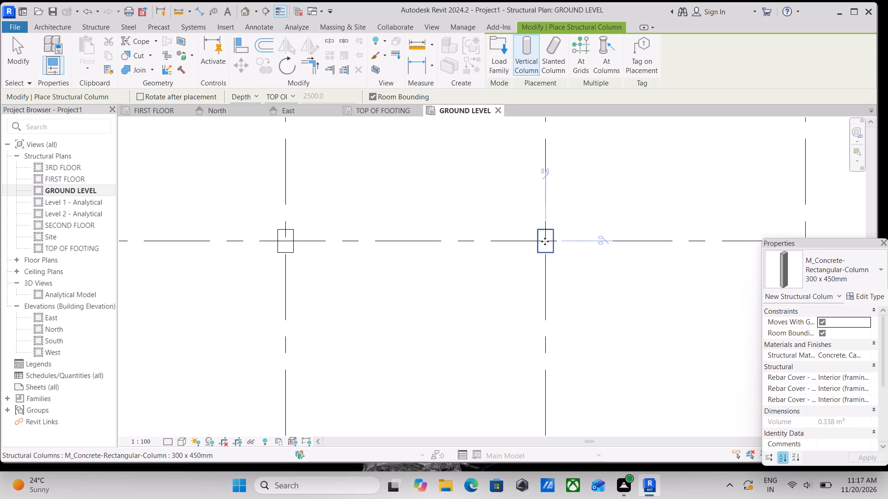
scroll(545, 241, down, 5)
scroll(544, 241, up, 1)
scroll(622, 271, down, 2)
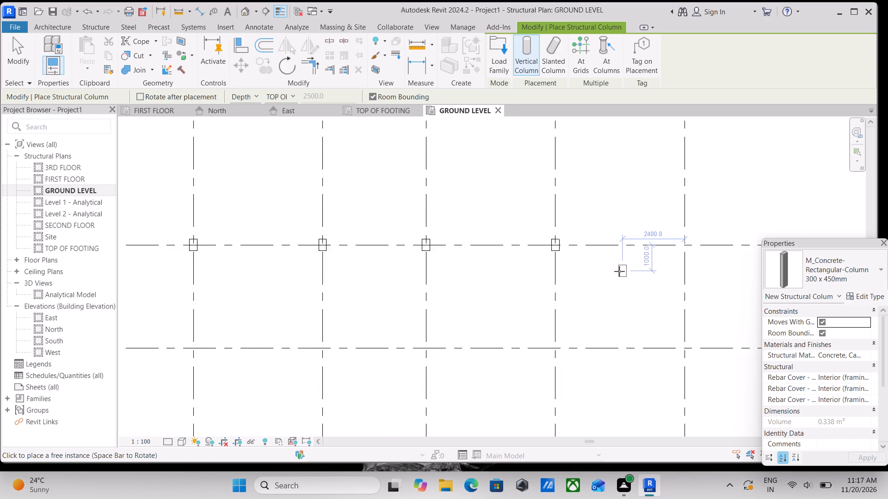
scroll(618, 285, down, 3)
middle_drag(618, 285, 512, 272)
scroll(514, 272, up, 1)
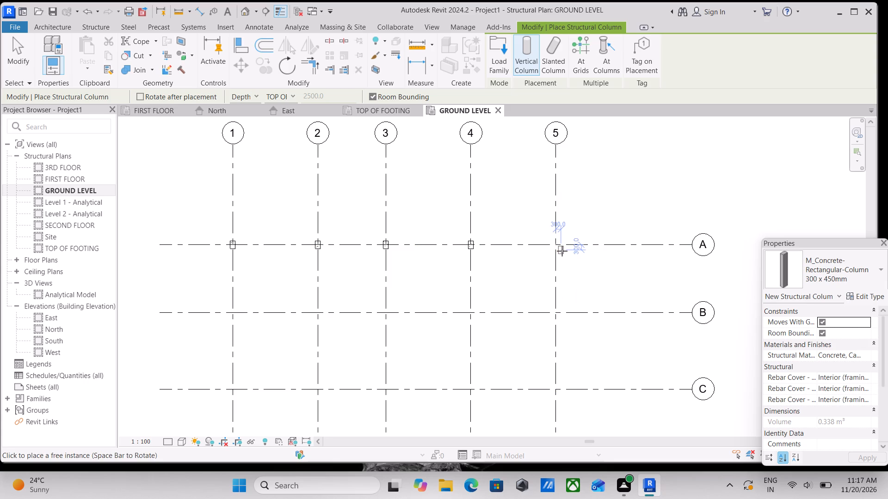
scroll(562, 251, up, 1)
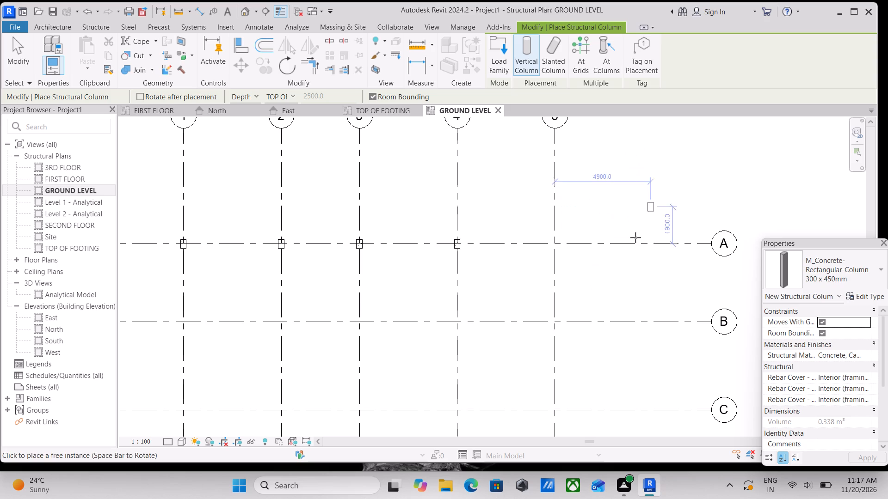
scroll(621, 238, up, 2)
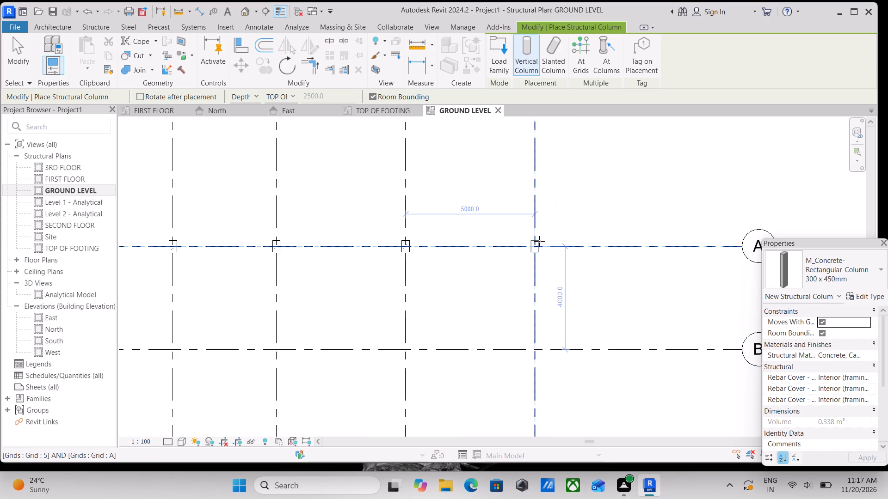
click(539, 241)
Place 300 x 450mm concrete columns along grid B at its intersections with grids 5 and 4.
scroll(564, 269, down, 3)
middle_drag(560, 275, 583, 221)
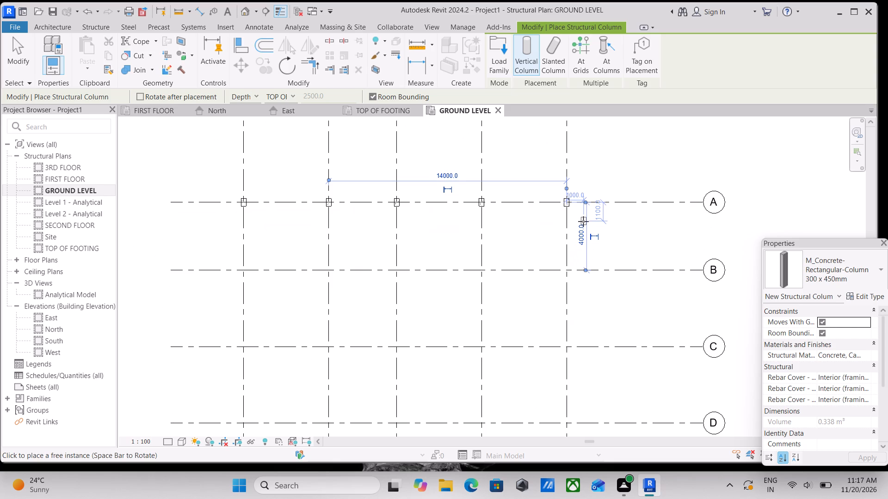
scroll(574, 257, up, 7)
click(561, 288)
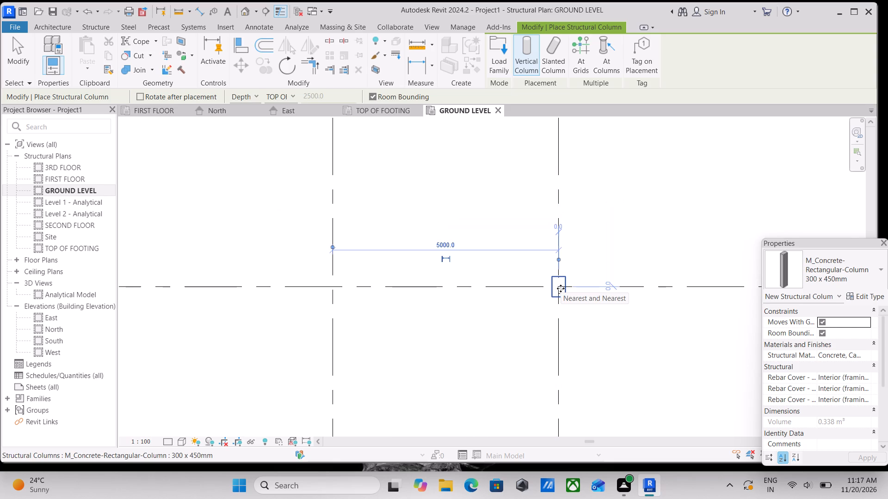
click(334, 290)
Place a 300 x 450mm concrete column at the intersection of grids B and 3.
scroll(280, 307, down, 1)
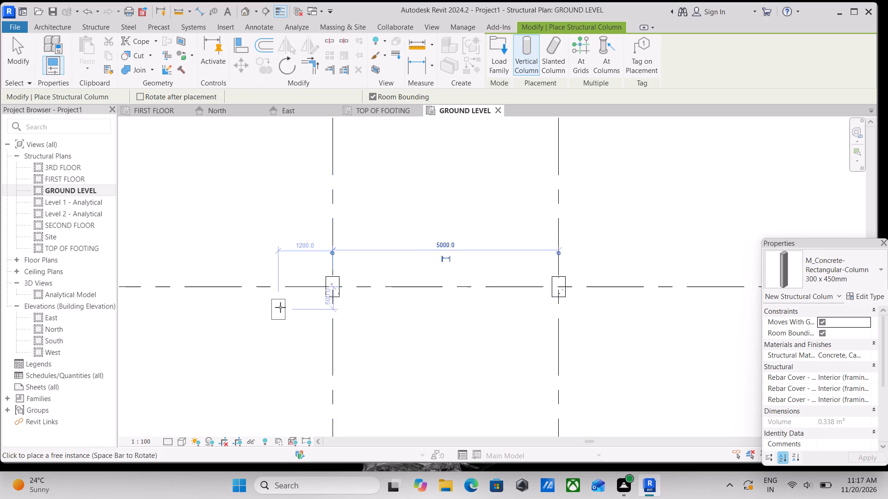
scroll(280, 307, down, 2)
middle_drag(280, 307, 507, 280)
scroll(422, 268, up, 2)
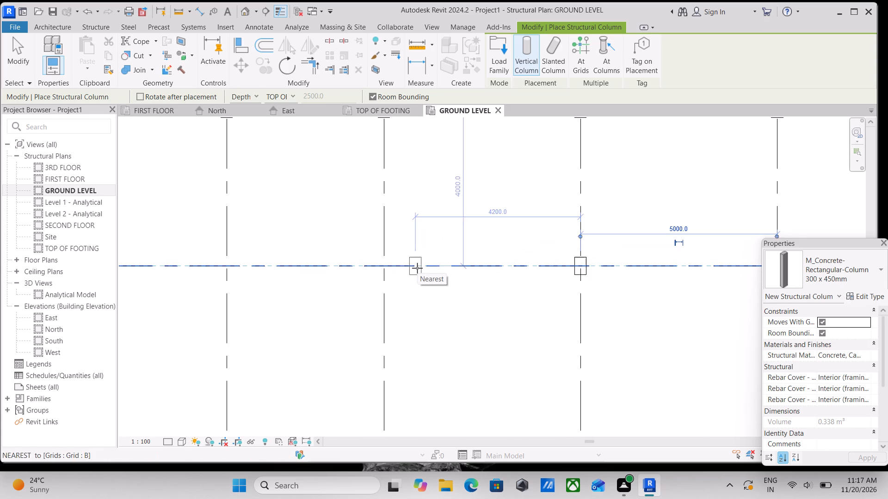
click(382, 264)
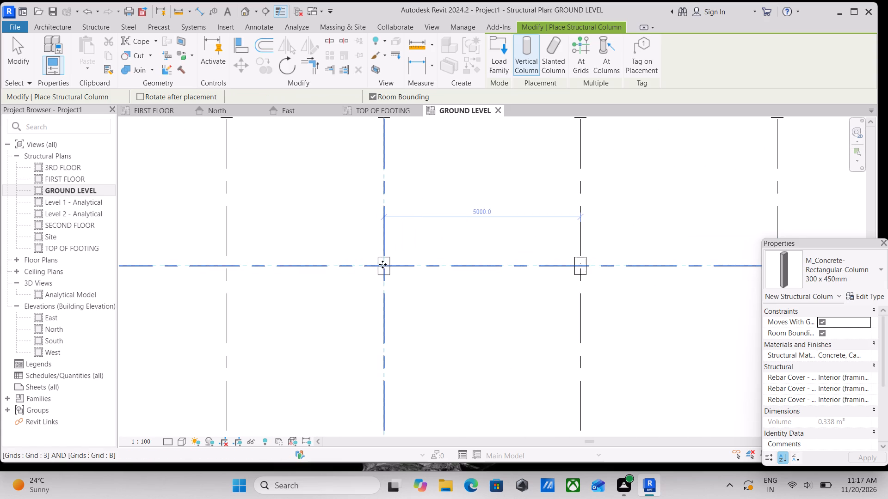
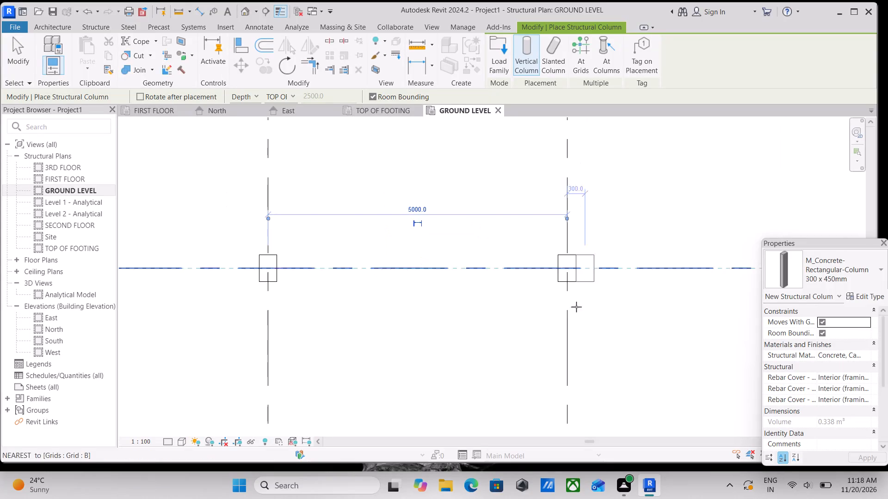
Place 300 x 450mm concrete columns at the intersections of grid B with grids 2 and 1, completing the row along grid B.
scroll(574, 316, up, 3)
scroll(493, 286, down, 5)
middle_drag(328, 203, 457, 226)
scroll(386, 178, down, 3)
middle_drag(386, 179, 416, 216)
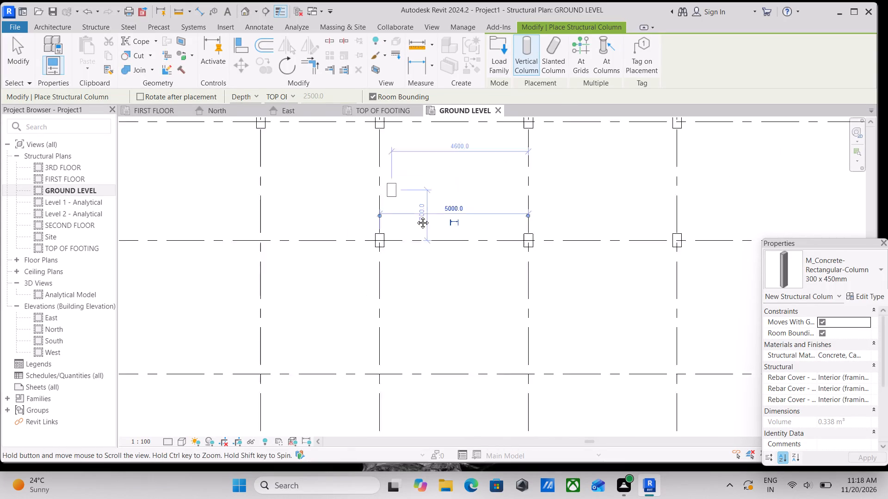
middle_drag(416, 216, 462, 279)
scroll(396, 267, down, 1)
middle_drag(395, 268, 488, 277)
scroll(452, 328, up, 2)
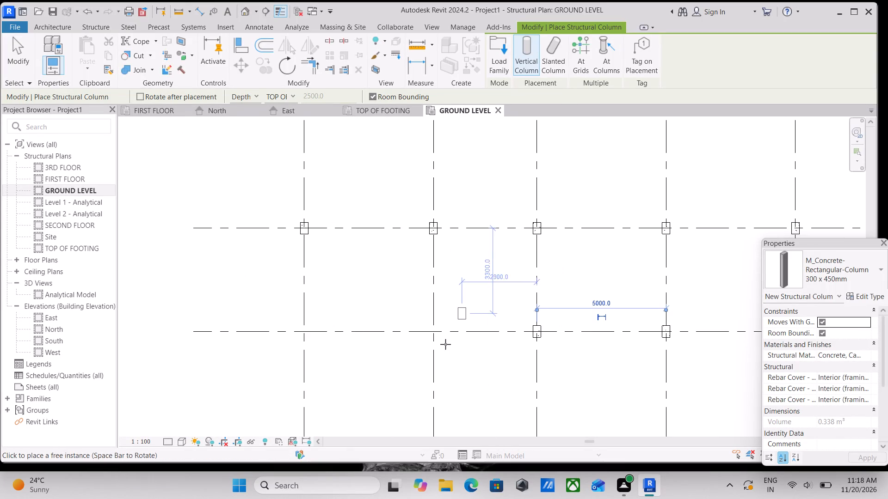
scroll(445, 344, up, 3)
click(423, 323)
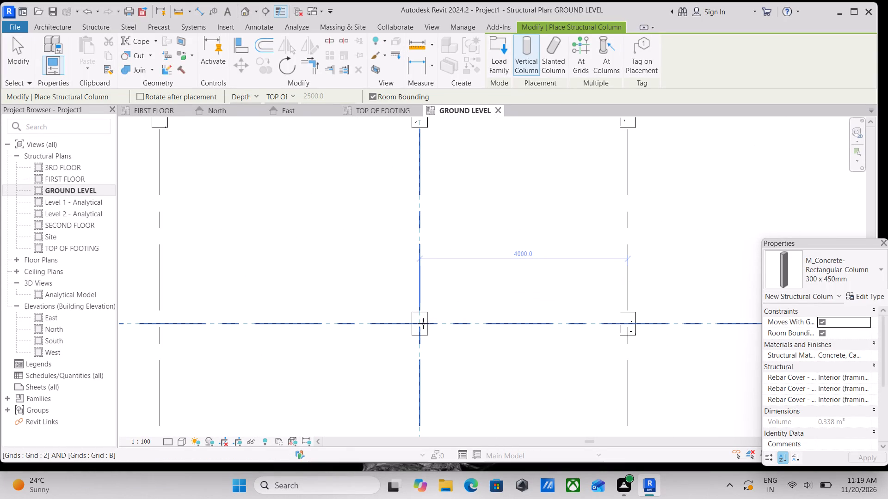
scroll(423, 323, down, 5)
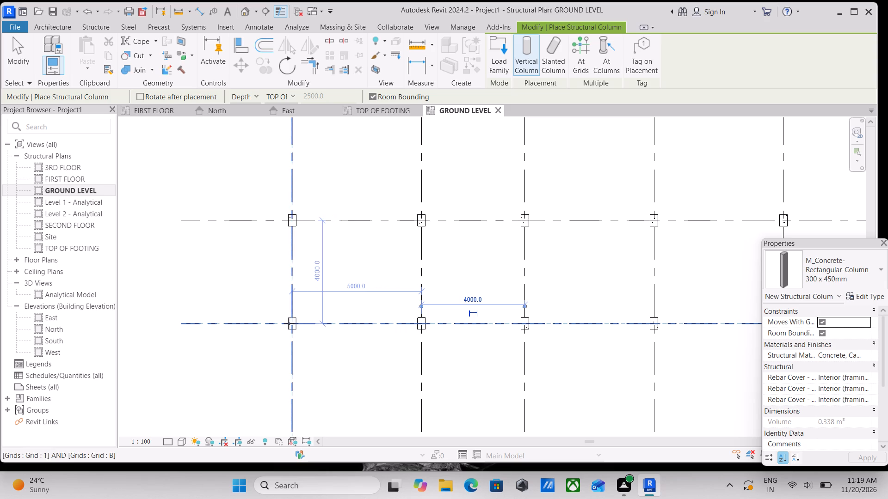
click(289, 323)
scroll(356, 310, down, 1)
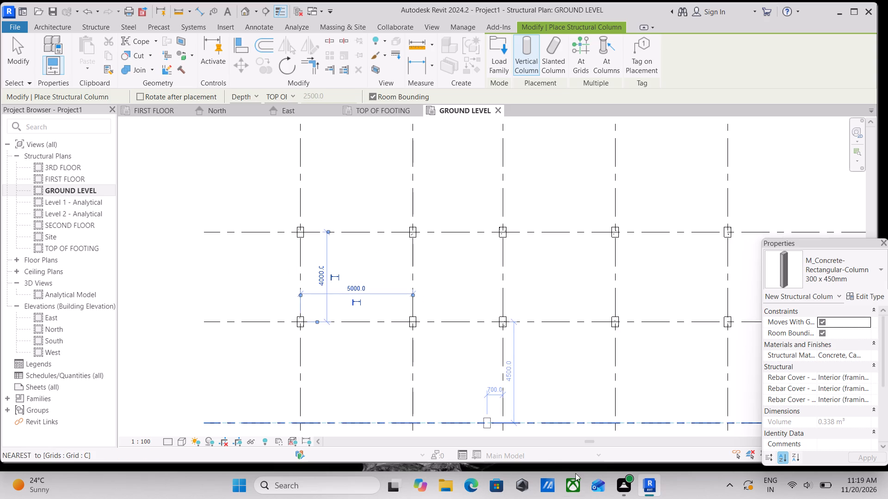
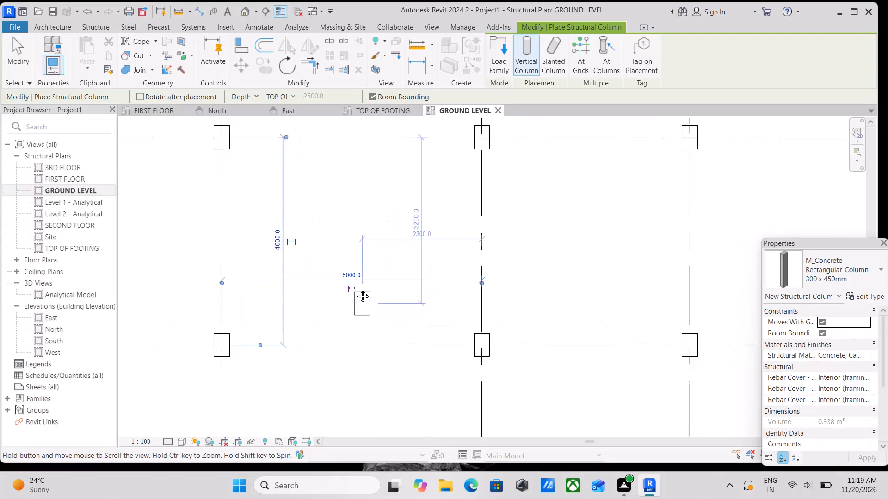
Place 300 x 450mm concrete columns at the intersections of grid C with grids 1, 2 and 3.
scroll(332, 324, down, 3)
middle_drag(333, 321, 382, 243)
scroll(382, 243, up, 1)
scroll(327, 324, down, 2)
middle_drag(327, 323, 347, 234)
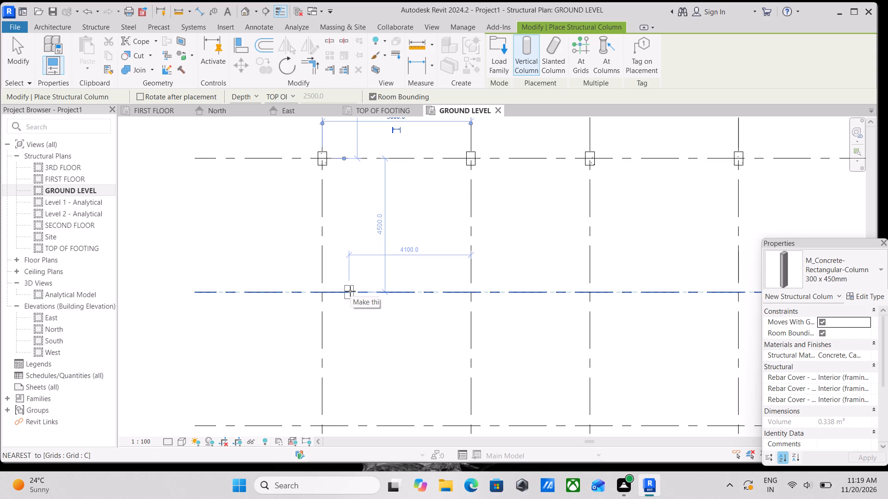
scroll(355, 280, down, 3)
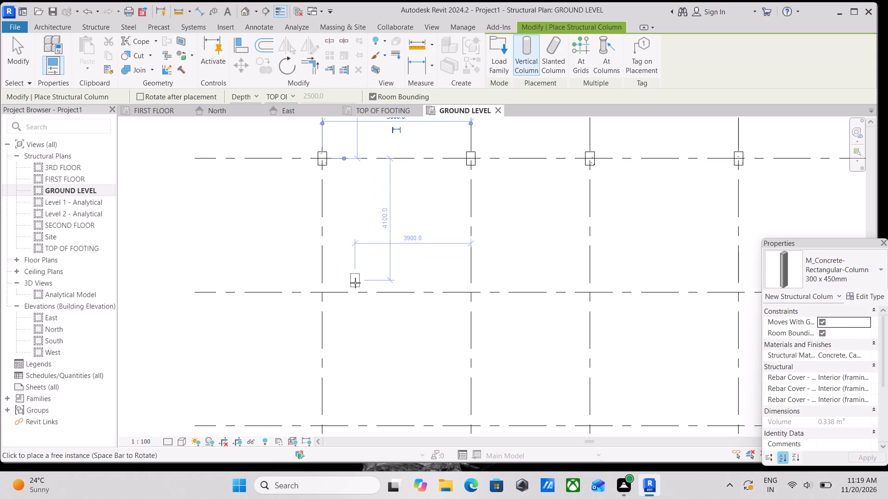
scroll(355, 283, down, 2)
middle_drag(355, 283, 368, 300)
scroll(362, 315, up, 4)
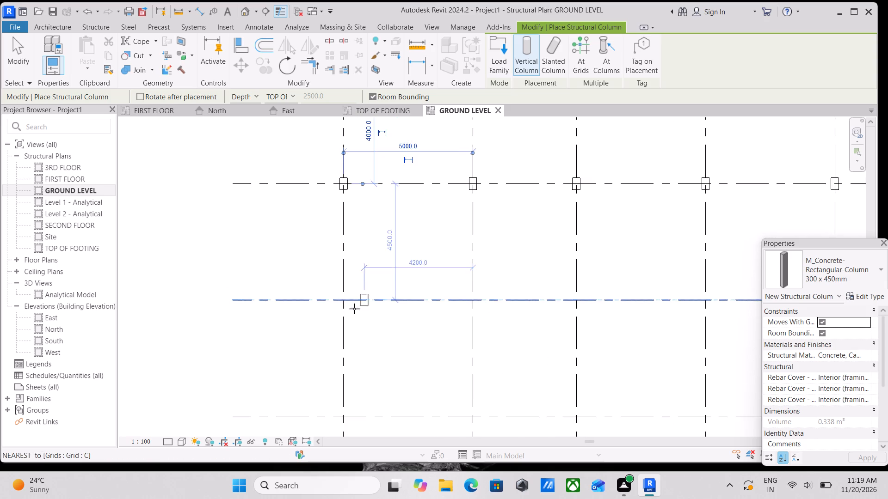
scroll(354, 309, up, 1)
click(343, 296)
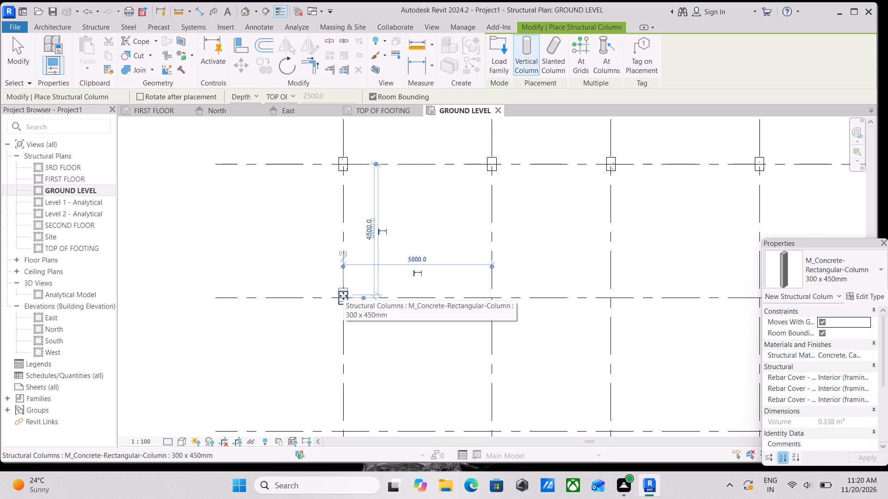
click(493, 295)
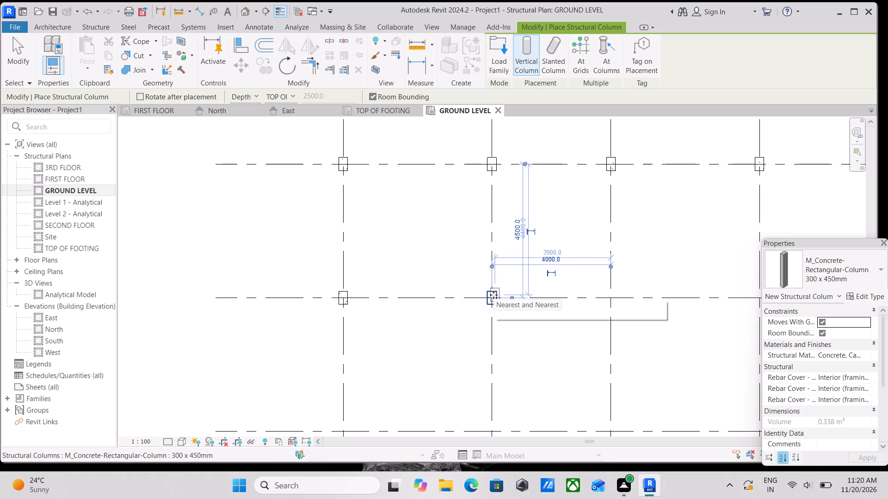
click(610, 295)
Place 300 x 450mm concrete columns at the intersections of grid C with grids 4 and 5, completing the row along grid C.
scroll(610, 295, down, 1)
middle_drag(609, 294, 533, 270)
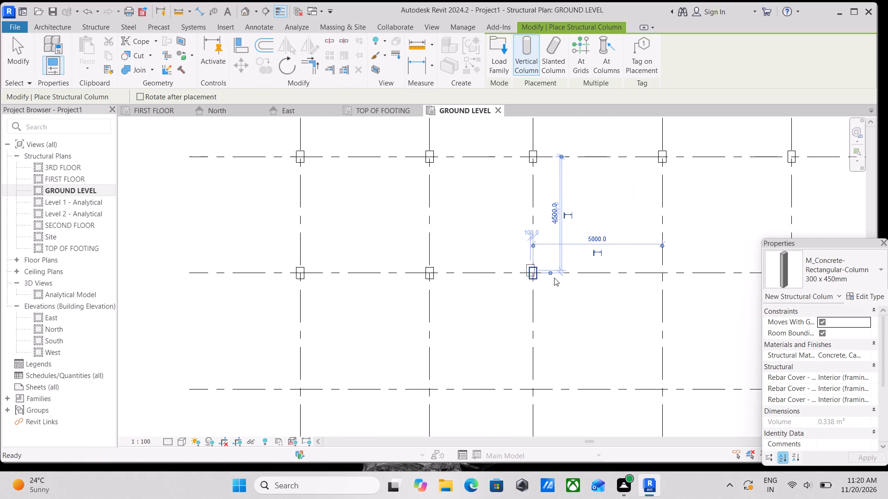
scroll(570, 280, up, 2)
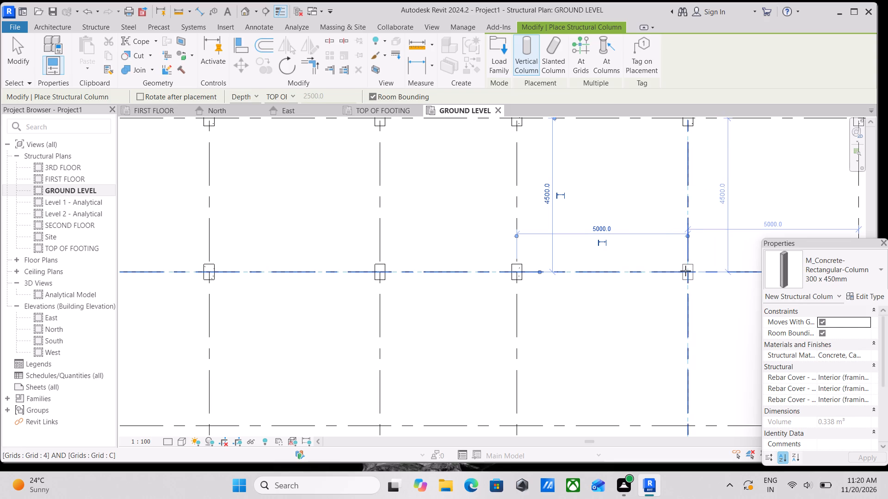
click(685, 271)
scroll(685, 271, down, 1)
middle_drag(685, 271, 531, 272)
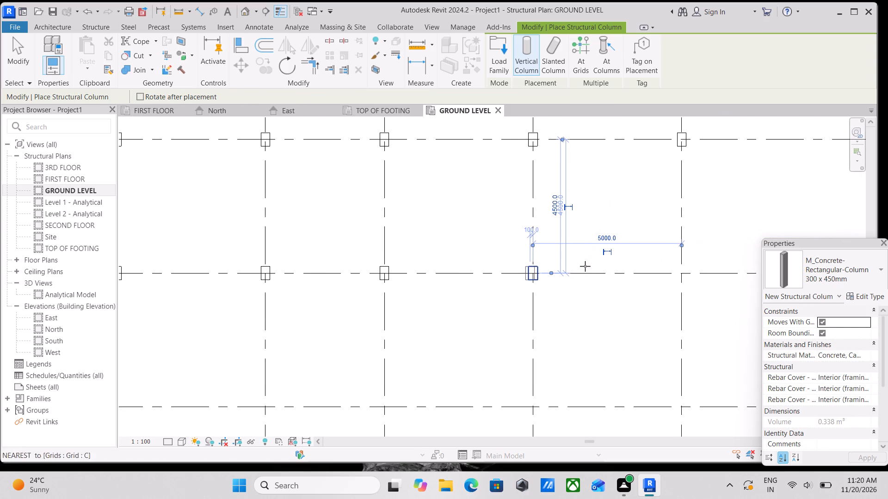
click(680, 271)
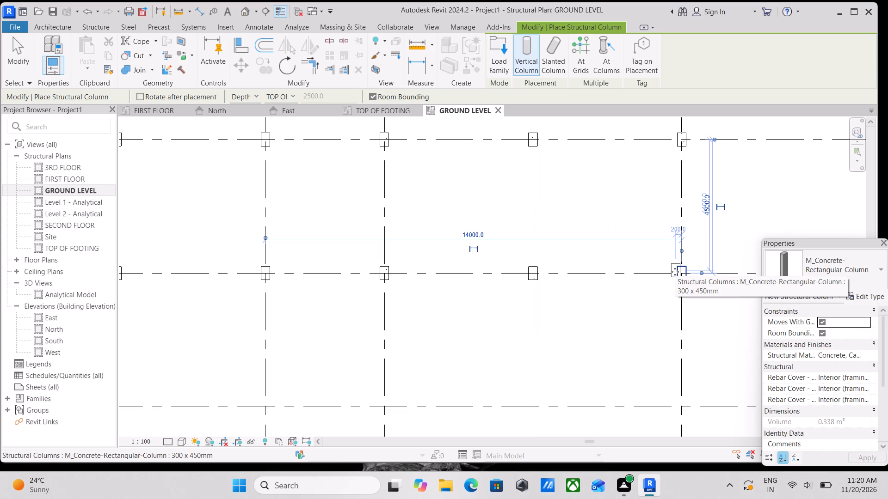
Place 300 x 450mm concrete columns at the intersections of grid D with grids 5 and 4.
scroll(628, 292, down, 3)
middle_drag(633, 295, 623, 262)
scroll(631, 271, up, 2)
middle_drag(628, 253, 617, 240)
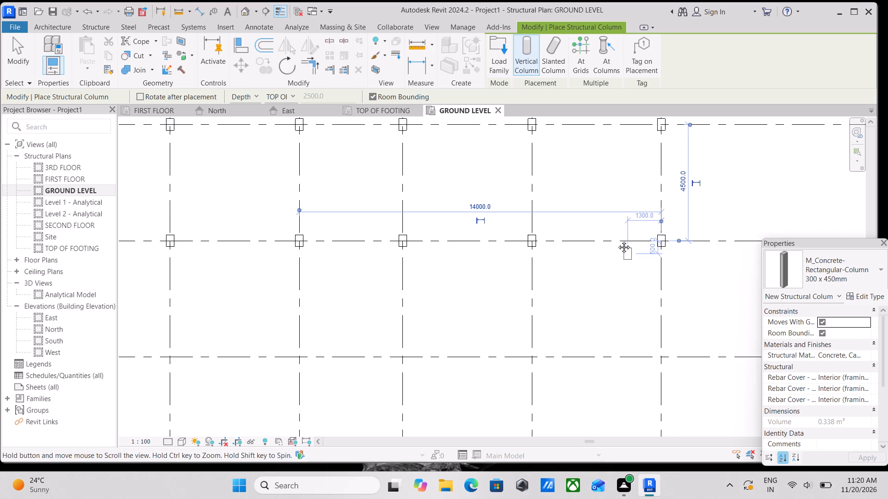
middle_drag(617, 240, 597, 196)
click(632, 303)
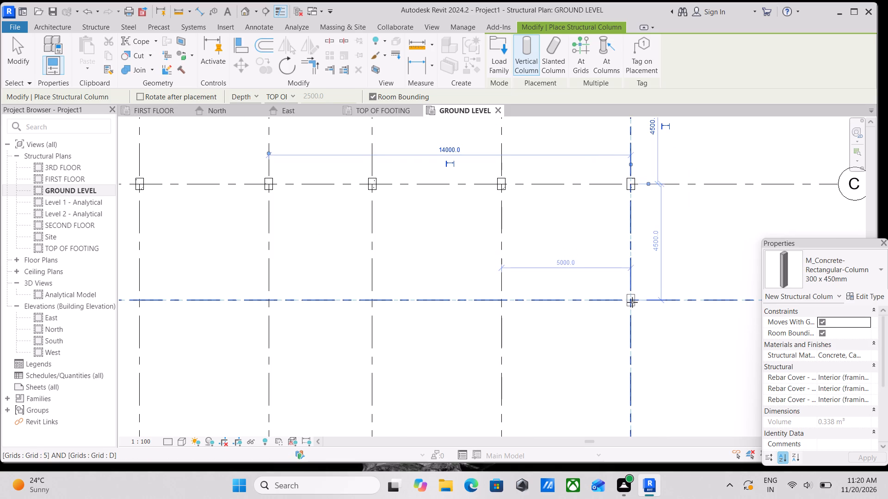
scroll(569, 271, down, 1)
middle_drag(565, 266, 570, 248)
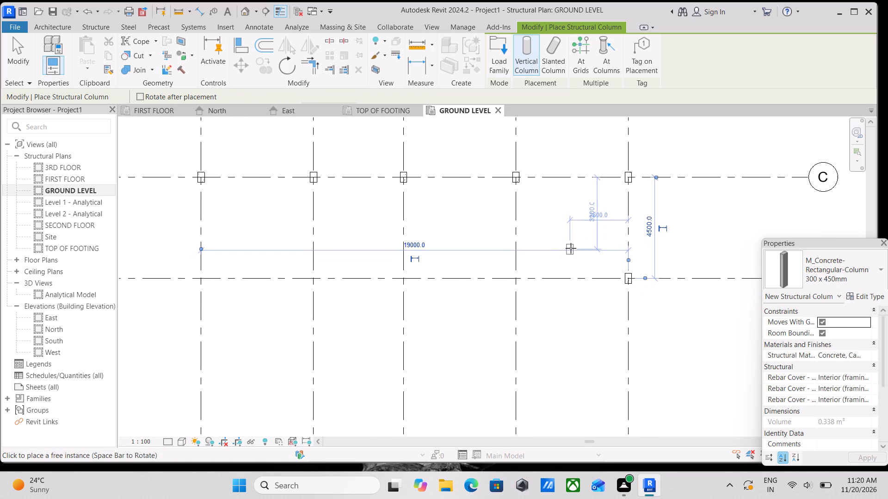
scroll(532, 237, up, 4)
scroll(529, 283, up, 2)
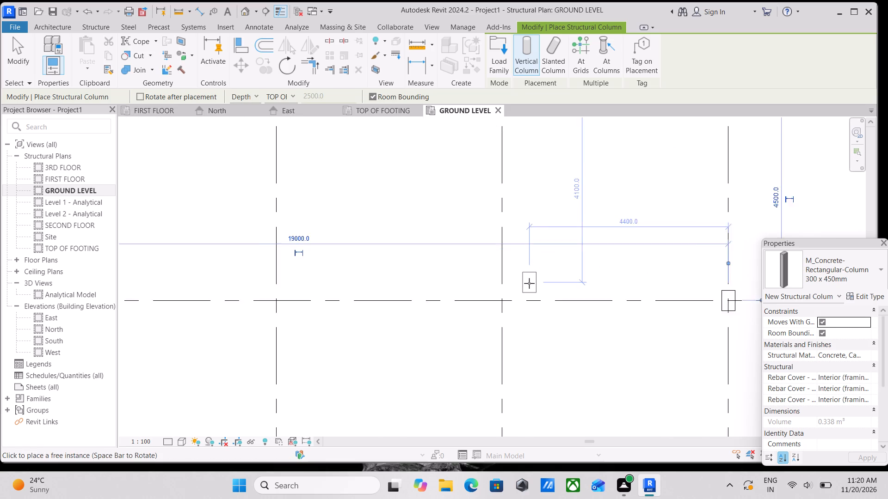
scroll(529, 283, up, 1)
middle_drag(487, 283, 488, 261)
scroll(495, 265, up, 3)
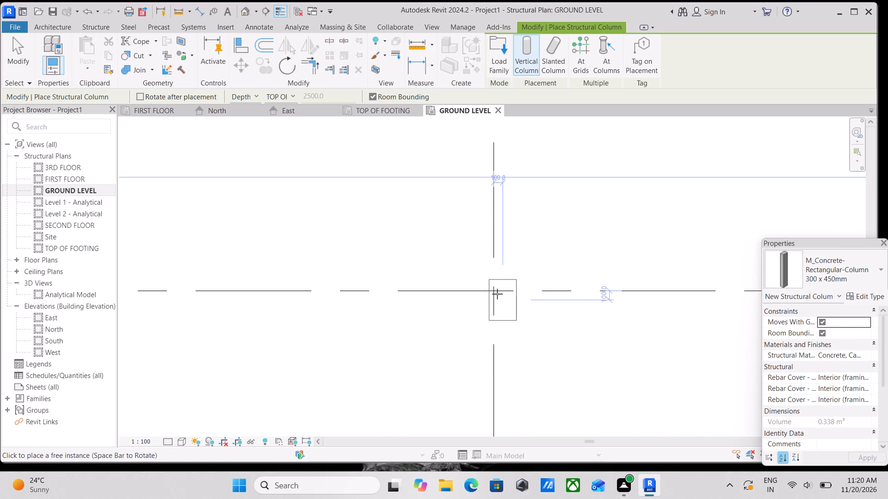
click(493, 294)
Place a 300 x 450mm concrete column at the intersection of grid D and grid 3.
scroll(493, 294, down, 2)
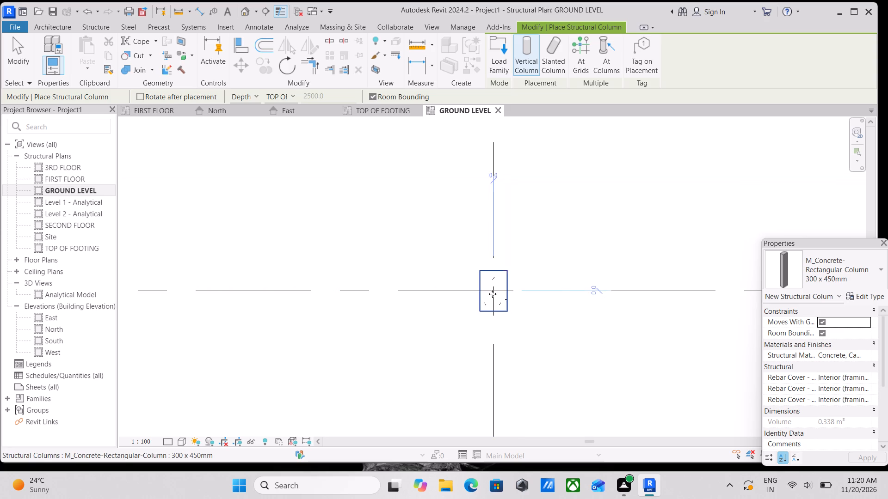
scroll(493, 294, down, 11)
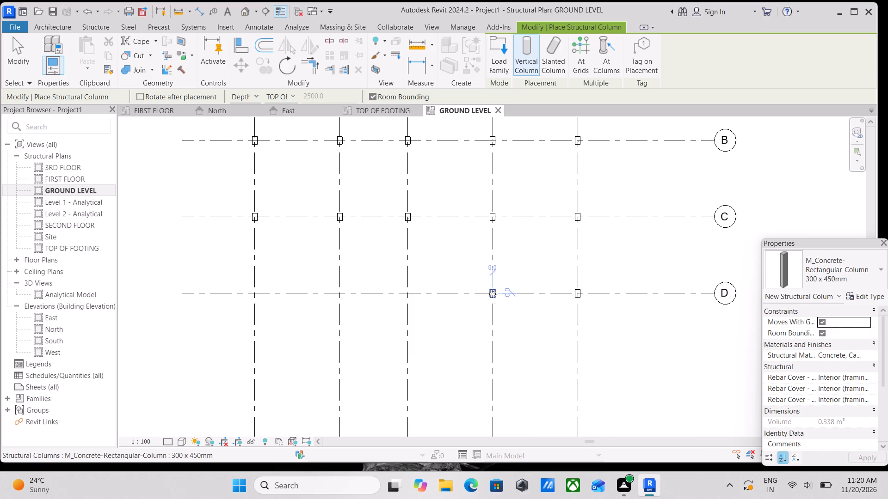
scroll(493, 294, down, 1)
middle_drag(493, 294, 512, 310)
scroll(512, 310, up, 4)
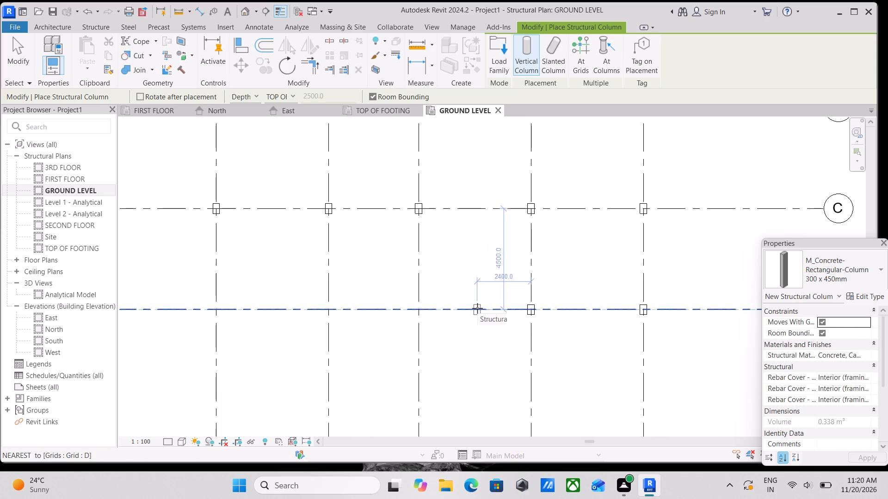
scroll(477, 308, up, 8)
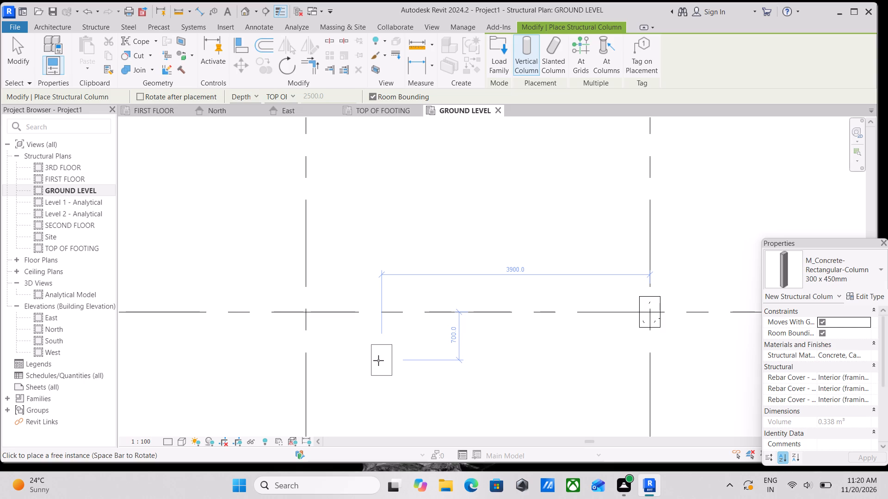
click(303, 314)
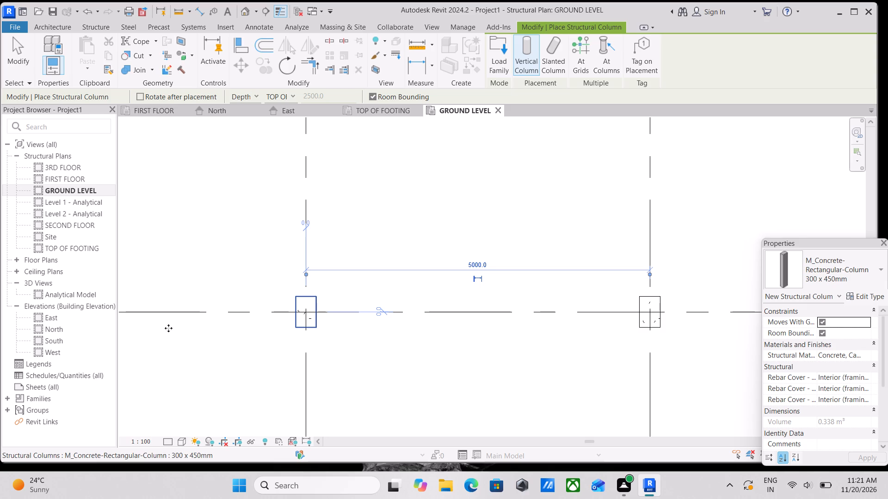
Place 300 x 450mm concrete columns at the intersections of grid D with grids 2 and 1, completing the row along grid D.
scroll(190, 317, down, 2)
middle_drag(234, 293, 389, 273)
middle_drag(338, 280, 444, 303)
scroll(352, 317, up, 7)
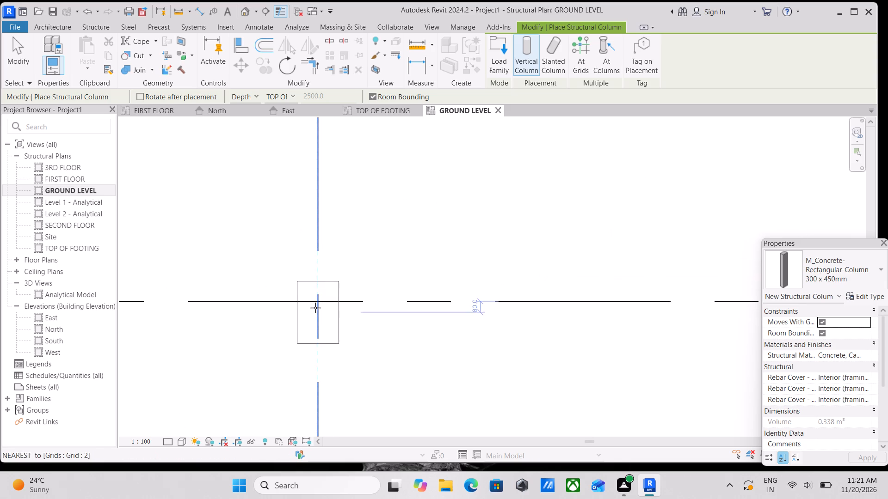
click(319, 302)
scroll(319, 302, down, 4)
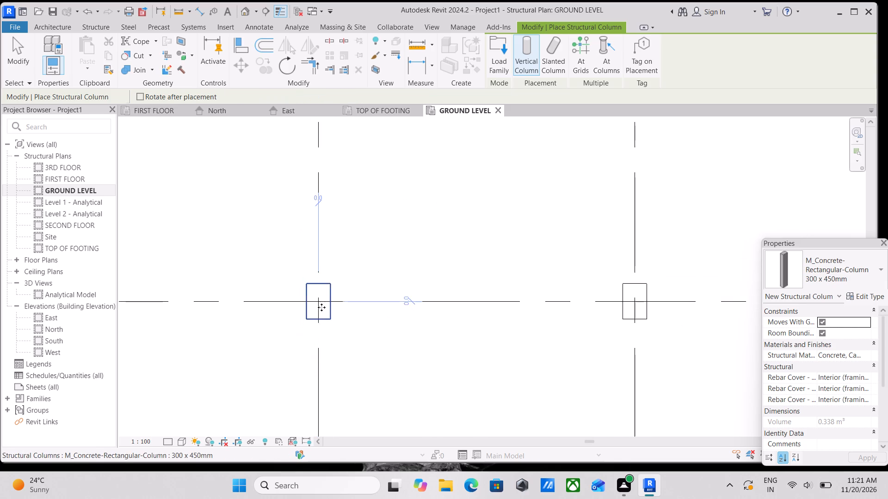
scroll(321, 310, down, 4)
middle_drag(321, 310, 512, 297)
middle_drag(344, 310, 451, 336)
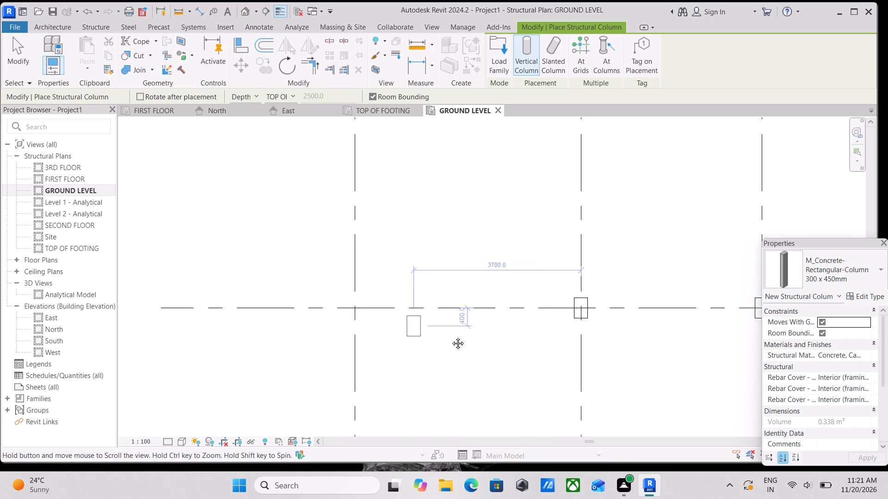
middle_drag(451, 336, 462, 346)
scroll(409, 325, up, 3)
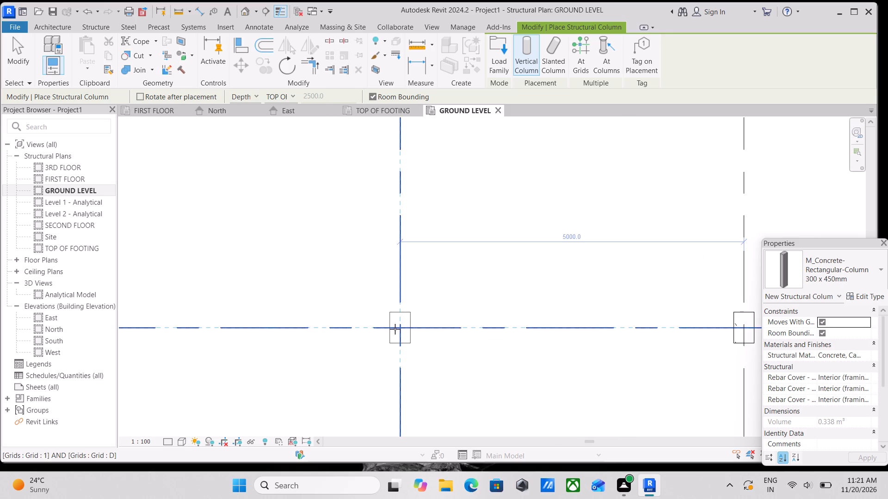
click(395, 329)
Check the columns across the GROUND LEVEL grid intersections and end column placement.
scroll(395, 329, down, 5)
middle_drag(413, 310, 527, 322)
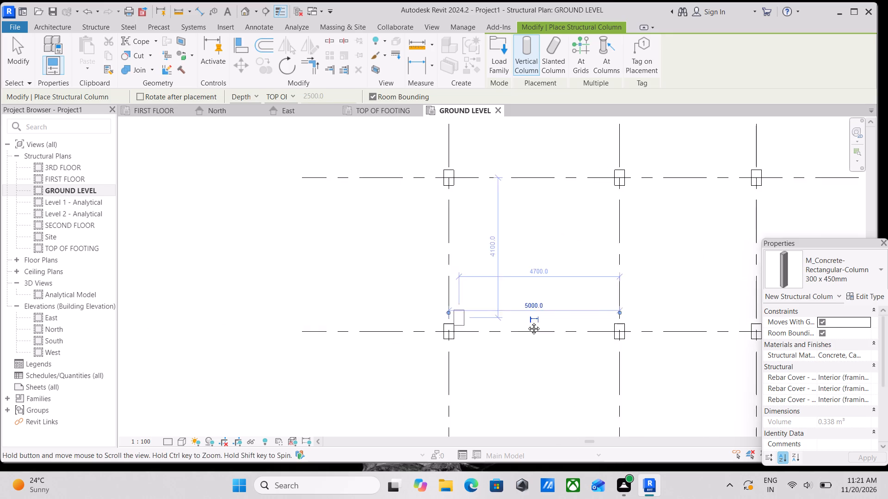
middle_drag(527, 322, 528, 322)
scroll(528, 316, down, 4)
scroll(559, 265, down, 2)
middle_drag(560, 265, 536, 279)
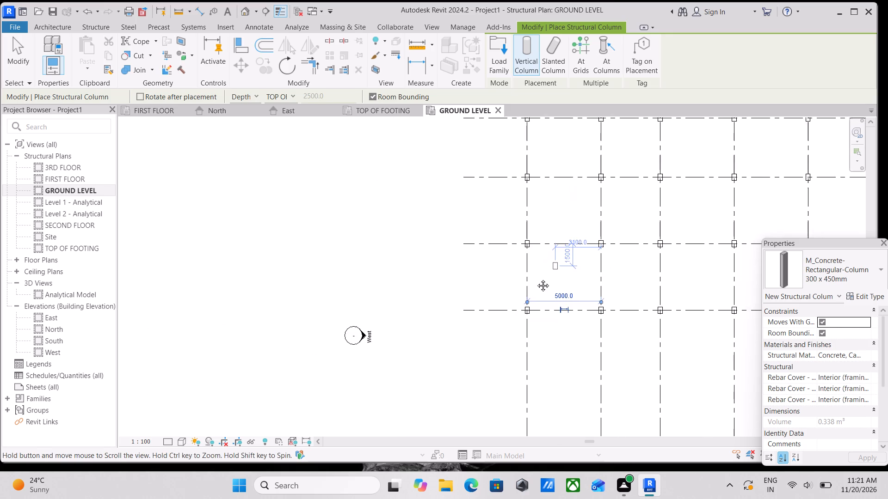
middle_drag(536, 279, 467, 309)
middle_drag(472, 311, 472, 348)
scroll(494, 349, up, 2)
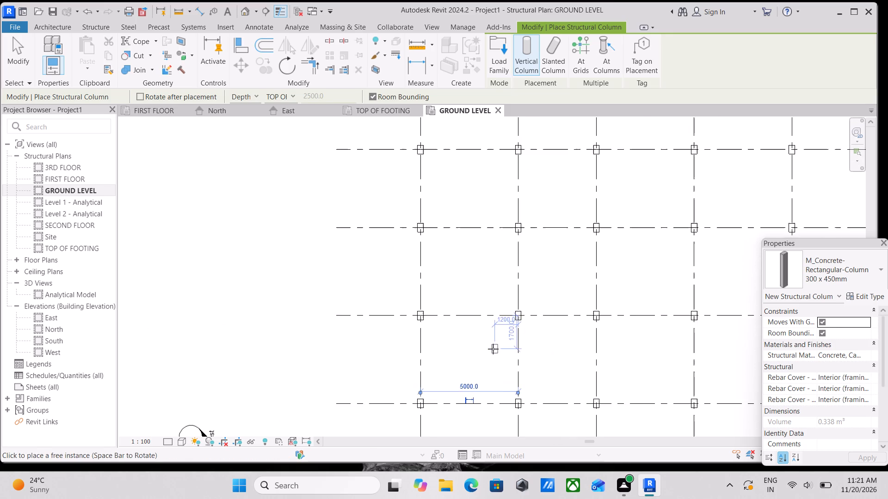
middle_drag(491, 347, 401, 311)
key(Escape)
key(Escape)
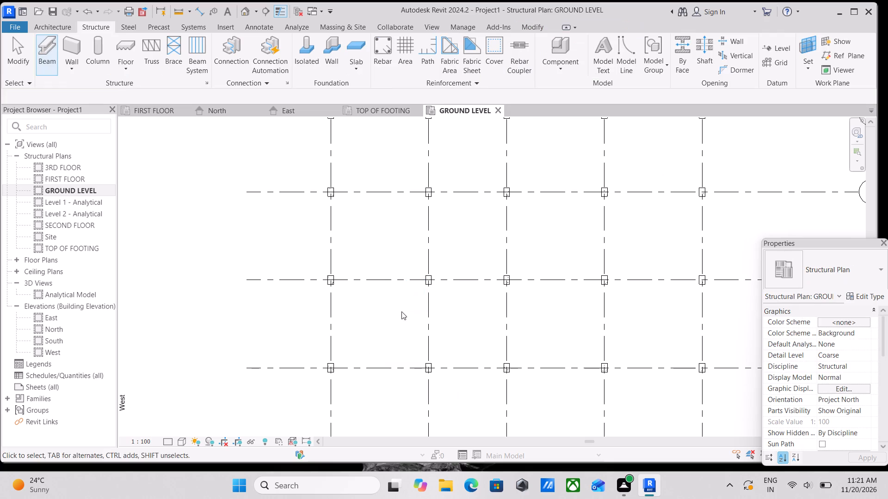
Place a 300 x 600mm concrete beam about 4700 mm long along grid A, between the column faces at grids 1 and 2.
middle_drag(399, 304, 416, 437)
scroll(374, 255, up, 4)
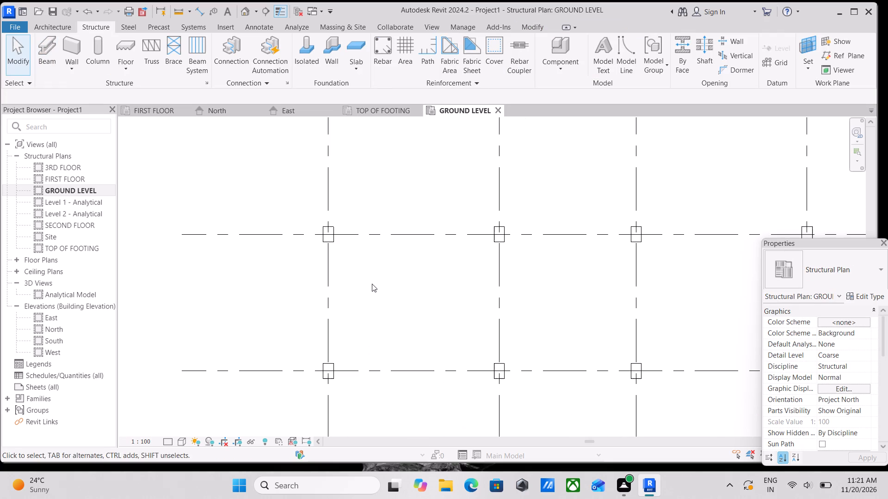
text(BM)
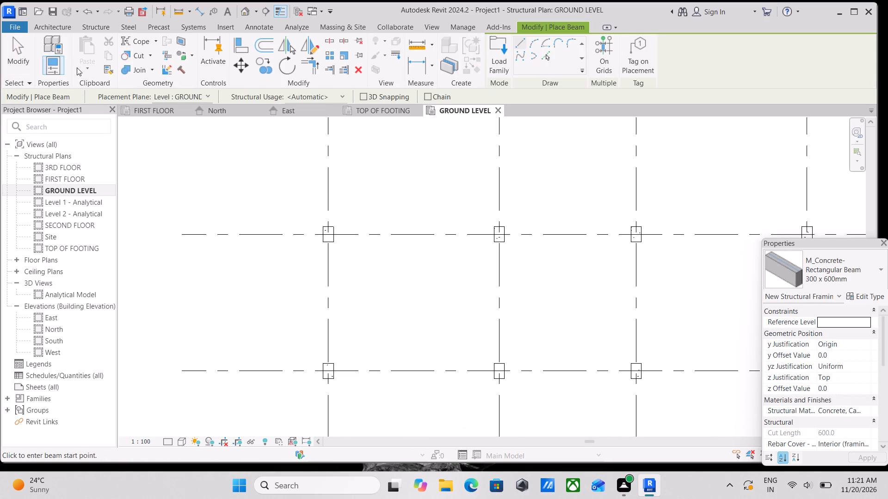
click(94, 22)
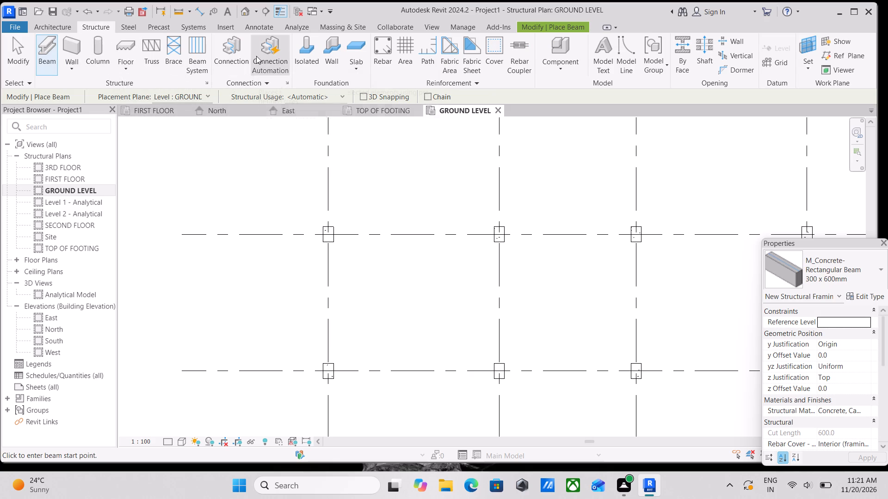
click(55, 57)
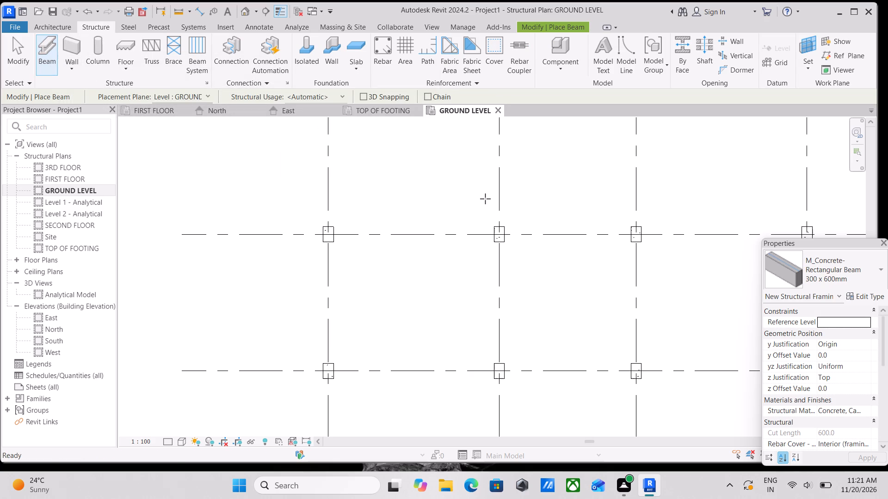
scroll(388, 212, up, 4)
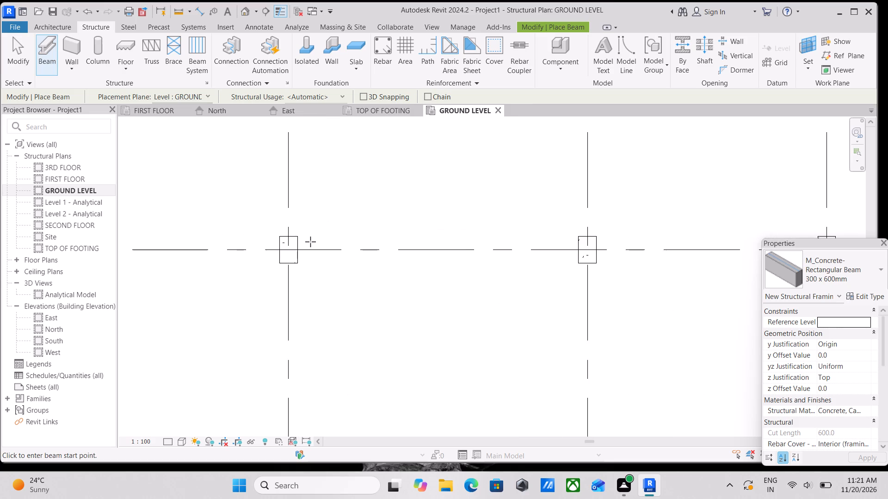
scroll(310, 242, up, 3)
click(289, 253)
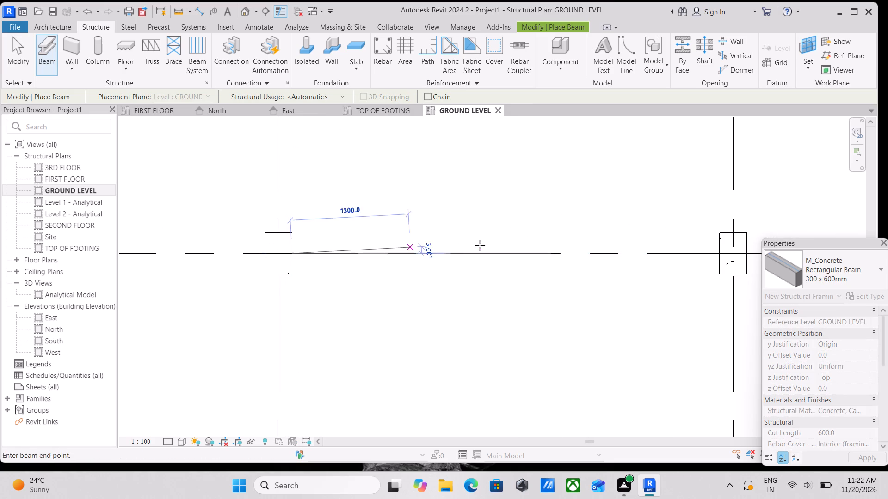
middle_drag(480, 245, 380, 249)
scroll(380, 249, up, 1)
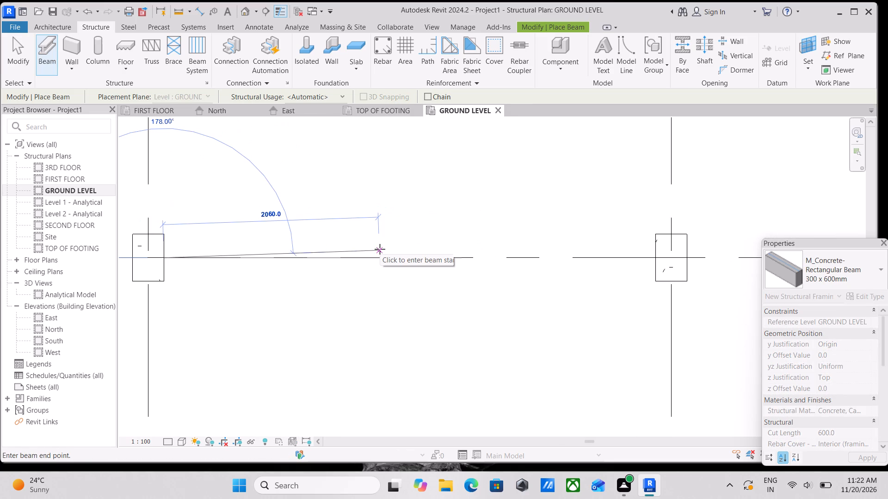
scroll(385, 250, down, 3)
middle_drag(385, 250, 364, 247)
scroll(425, 246, up, 1)
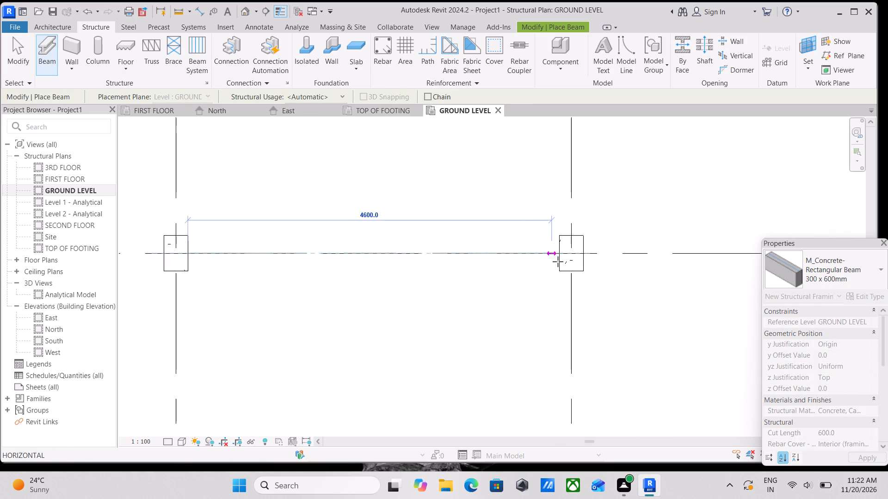
click(560, 254)
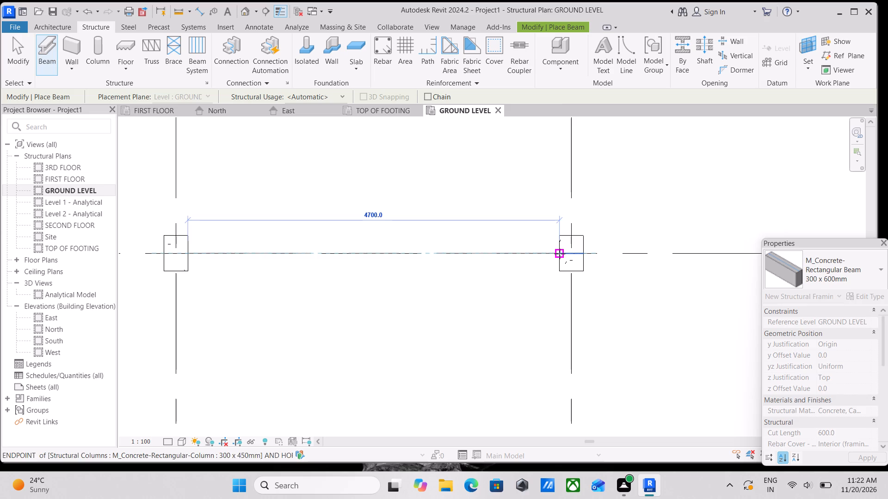
Place a 300 x 600mm concrete beam about 3700 mm long along grid A, between the column faces at grids 2 and 3.
scroll(560, 254, down, 3)
middle_drag(560, 254, 484, 246)
scroll(501, 249, up, 4)
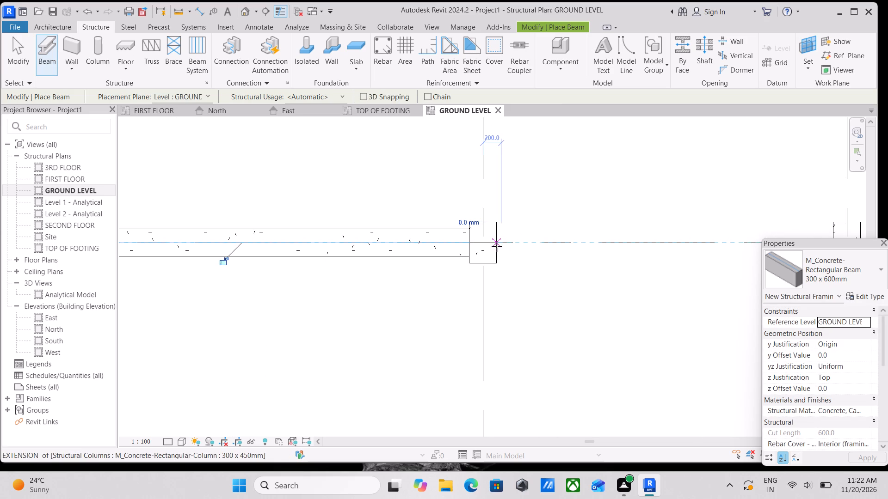
scroll(492, 247, up, 2)
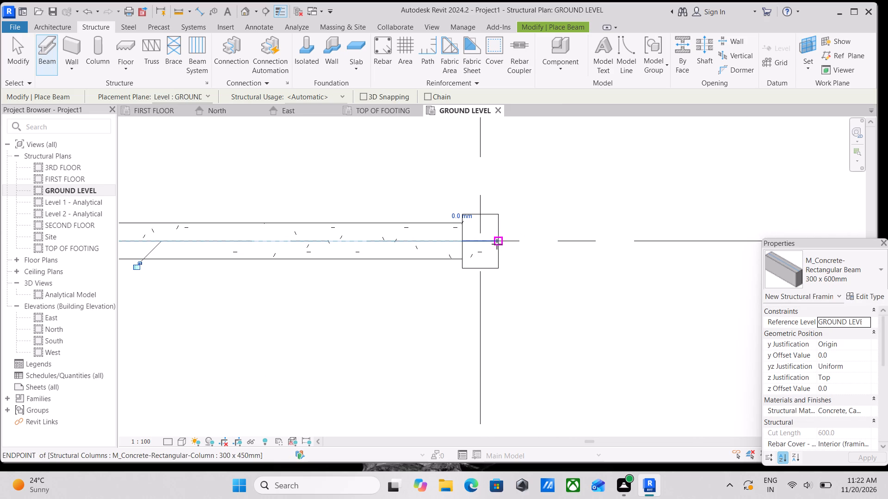
click(497, 244)
scroll(505, 244, down, 1)
middle_drag(505, 244, 274, 231)
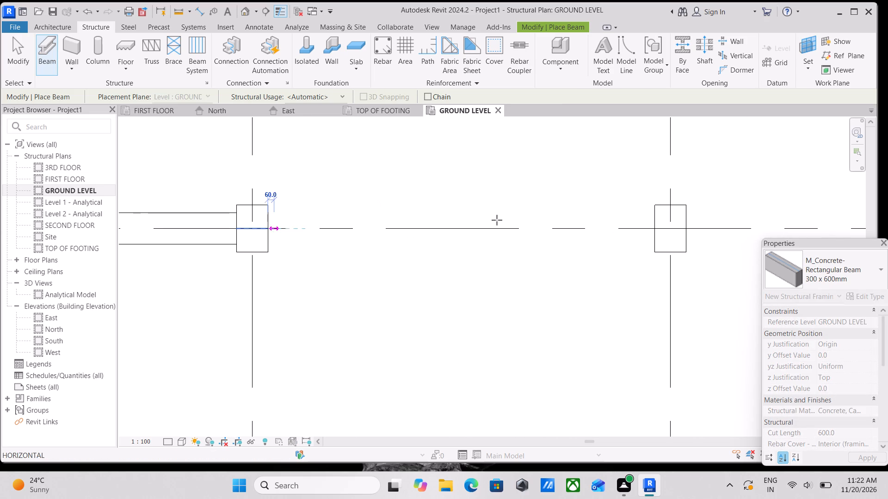
scroll(505, 220, down, 1)
middle_drag(500, 220, 442, 222)
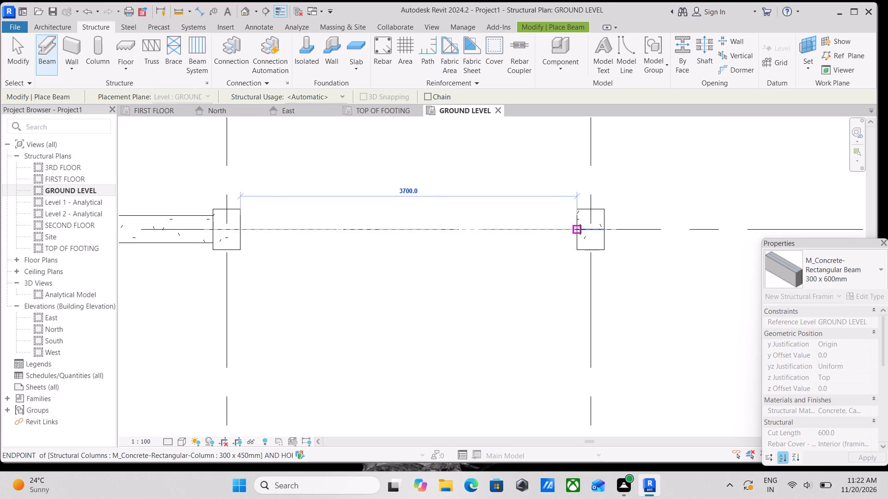
click(580, 229)
Place a 300 x 600mm concrete beam along grid A, between the facing sides of the columns at grids 3 and 4.
scroll(580, 229, down, 2)
middle_drag(580, 229, 445, 209)
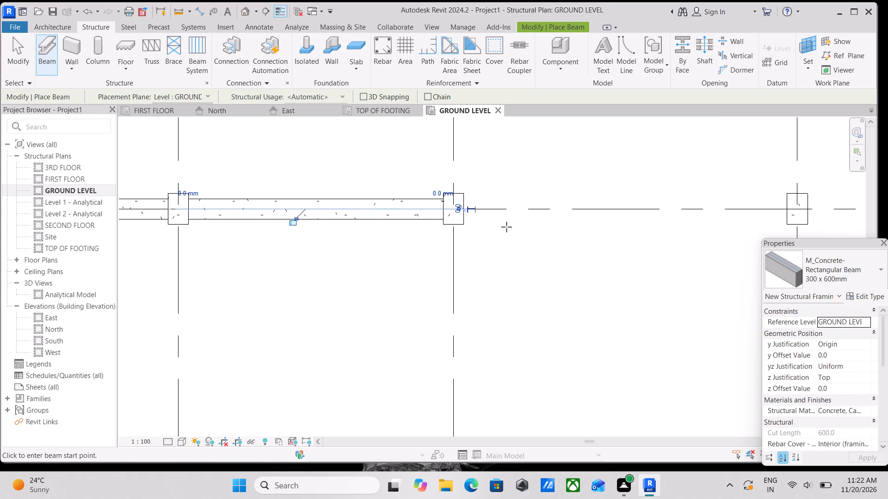
scroll(501, 224, up, 8)
scroll(377, 174, up, 4)
scroll(427, 182, up, 4)
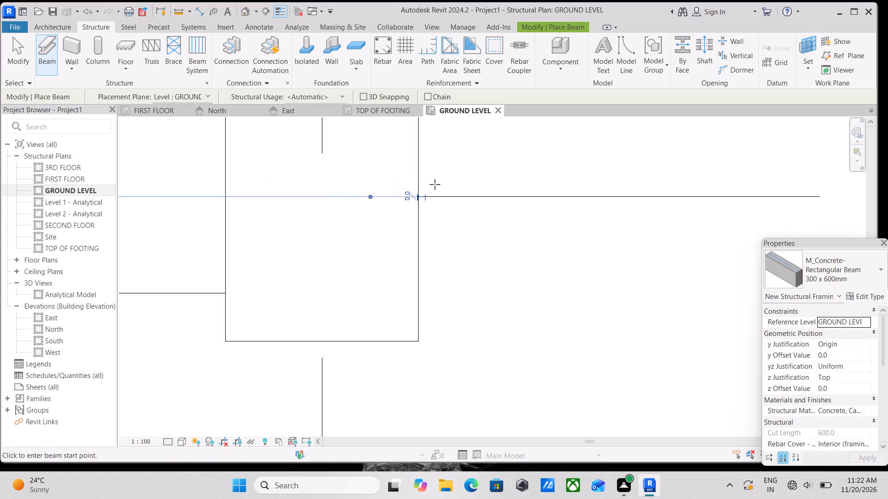
scroll(435, 184, up, 8)
scroll(397, 207, up, 4)
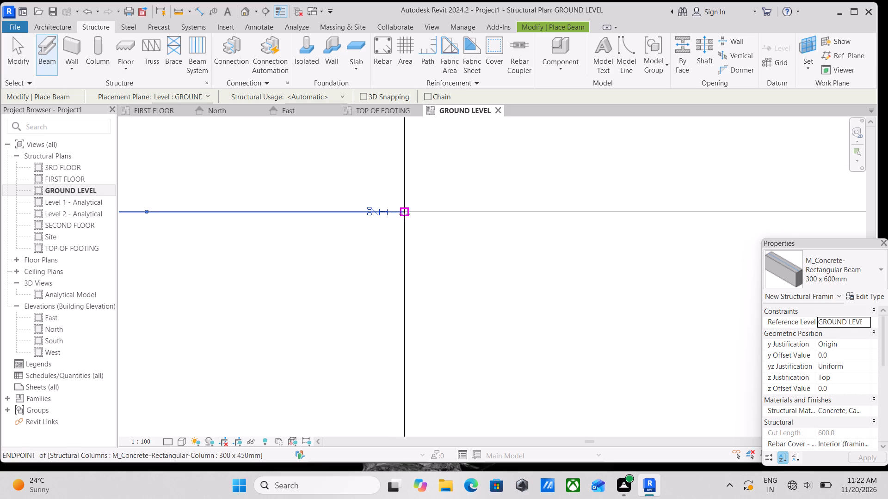
click(404, 214)
scroll(517, 217, down, 4)
middle_drag(516, 217, 336, 216)
scroll(697, 225, down, 4)
middle_drag(694, 225, 605, 229)
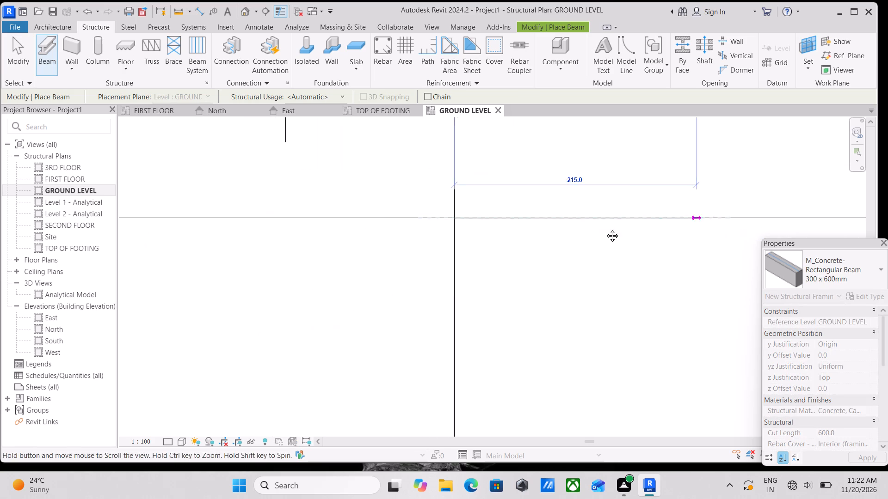
middle_drag(605, 229, 493, 236)
scroll(694, 211, down, 4)
middle_drag(687, 209, 337, 189)
scroll(339, 190, down, 1)
scroll(483, 217, down, 6)
scroll(552, 202, down, 1)
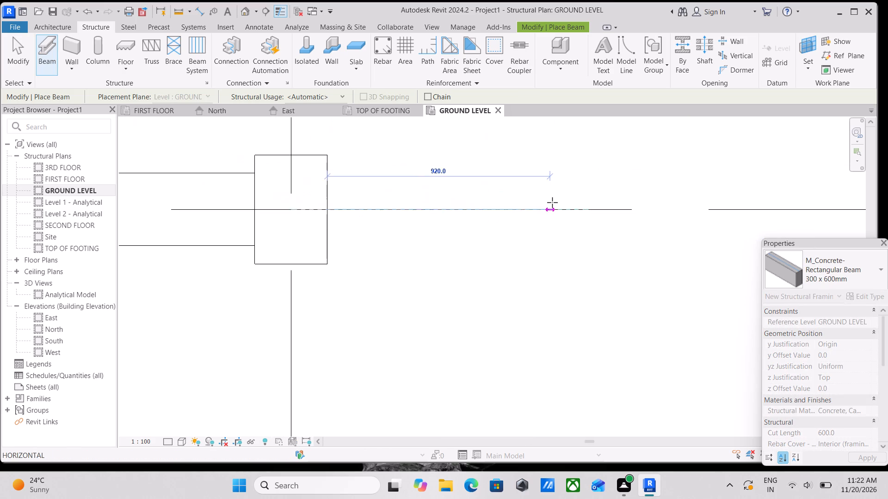
scroll(552, 202, down, 8)
middle_click(552, 202)
scroll(647, 218, down, 4)
middle_drag(646, 218, 619, 216)
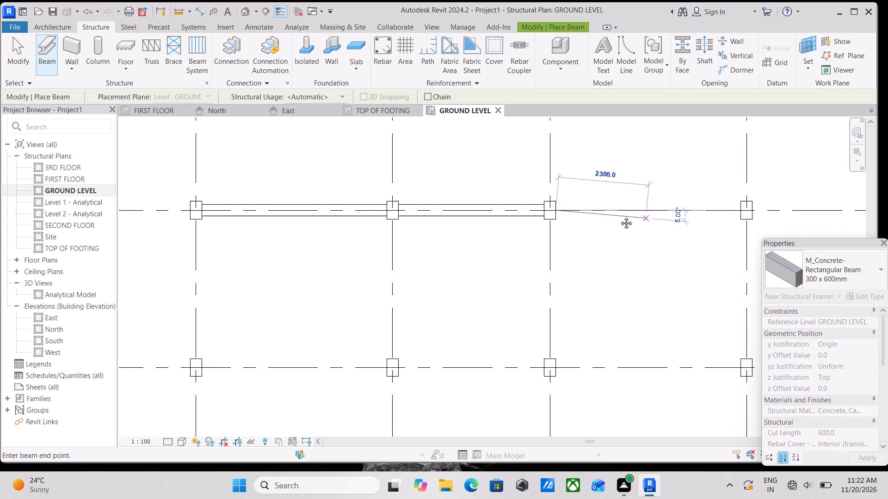
middle_drag(619, 216, 554, 218)
scroll(649, 207, up, 10)
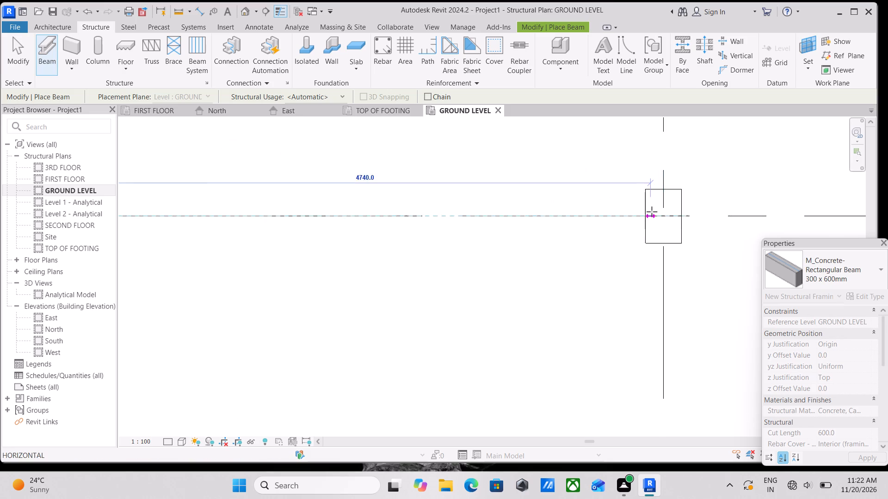
scroll(652, 212, up, 2)
click(643, 221)
Place a 300 x 600mm concrete beam along grid 4, between the facing sides of the columns at grids A and B.
scroll(643, 221, down, 2)
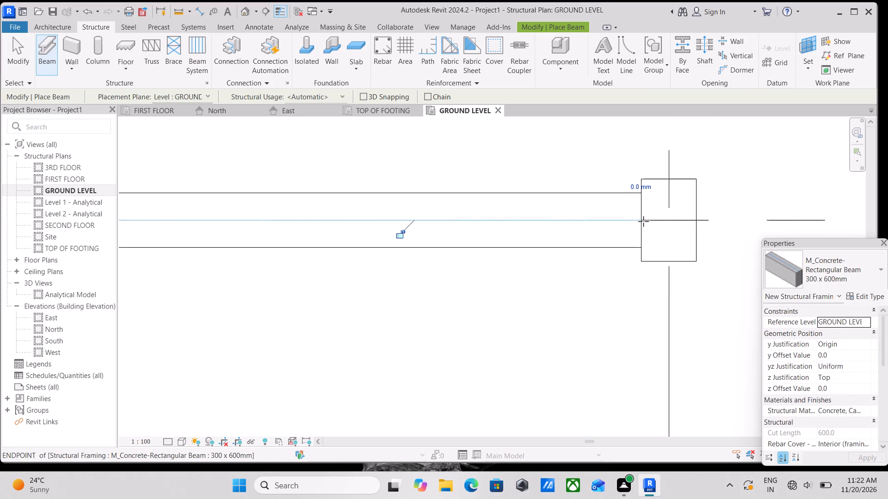
scroll(643, 221, down, 14)
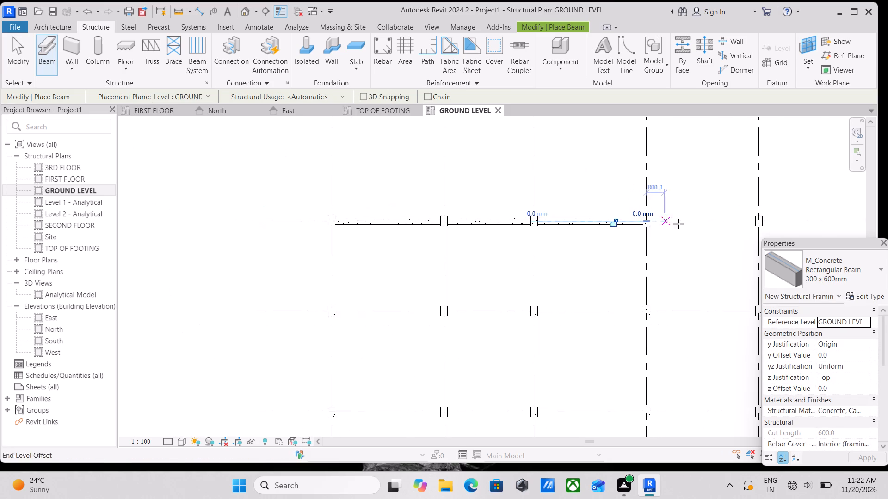
scroll(678, 224, down, 2)
middle_drag(678, 224, 594, 179)
scroll(587, 205, down, 3)
middle_drag(587, 205, 558, 220)
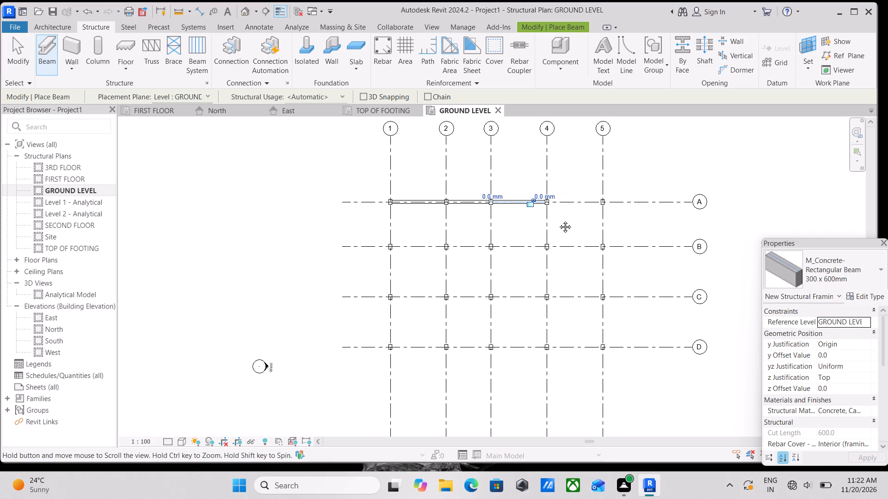
middle_drag(558, 220, 560, 220)
scroll(557, 210, up, 11)
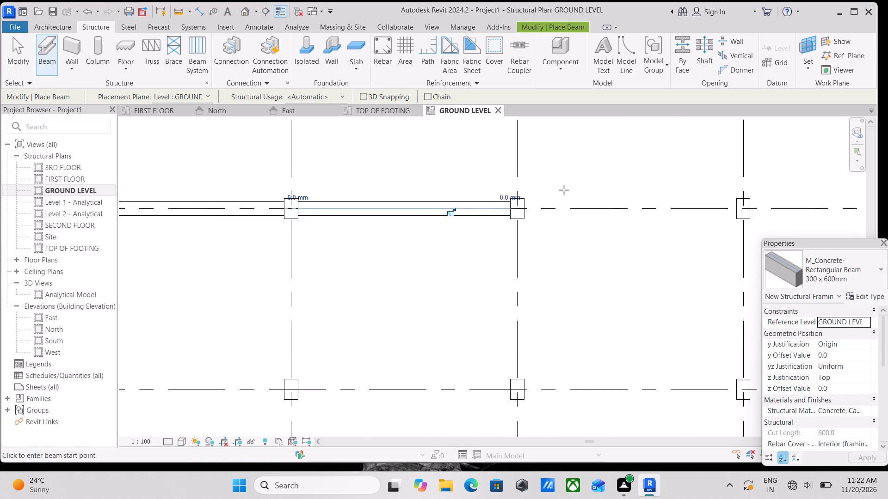
scroll(564, 190, up, 1)
scroll(542, 222, up, 2)
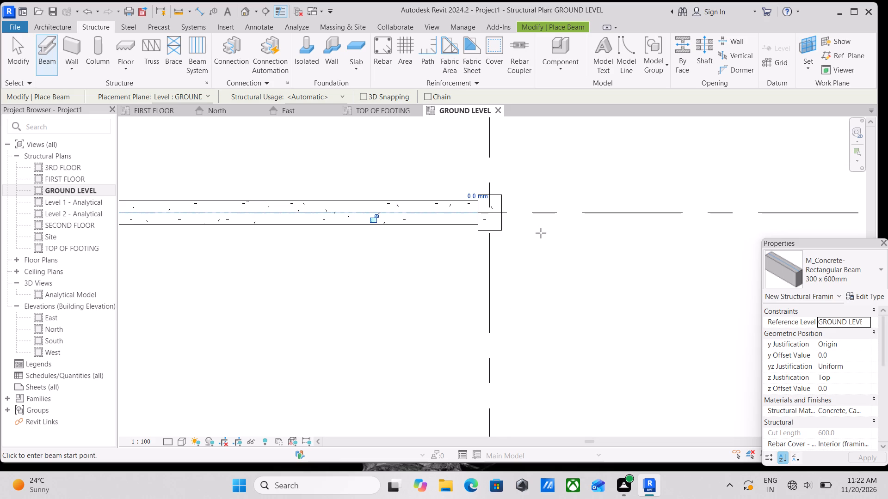
scroll(530, 227, down, 1)
middle_drag(518, 231, 530, 199)
scroll(521, 220, down, 1)
scroll(530, 199, up, 4)
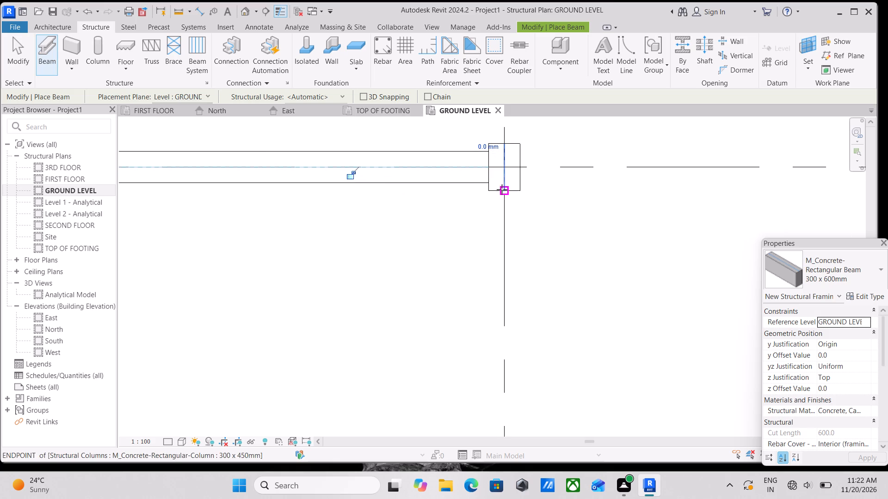
click(505, 188)
scroll(528, 302, down, 1)
middle_drag(524, 298, 516, 159)
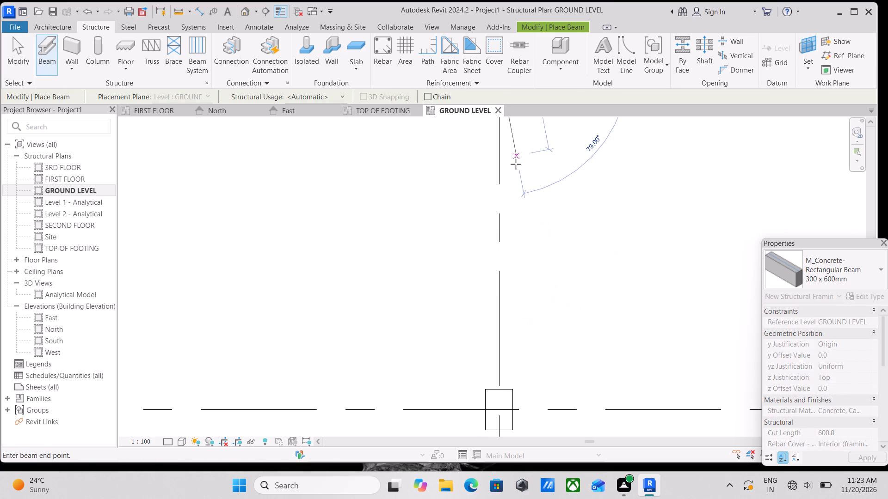
scroll(492, 295, down, 3)
middle_drag(492, 295, 491, 235)
scroll(505, 291, up, 3)
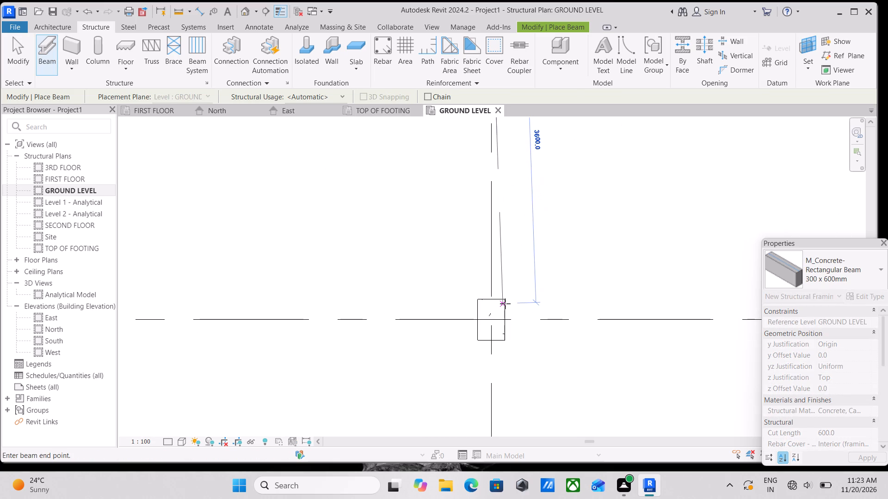
click(493, 303)
Place a 300 x 600mm concrete beam along grid A, between the column faces at grids 4 and 5.
scroll(523, 263, down, 1)
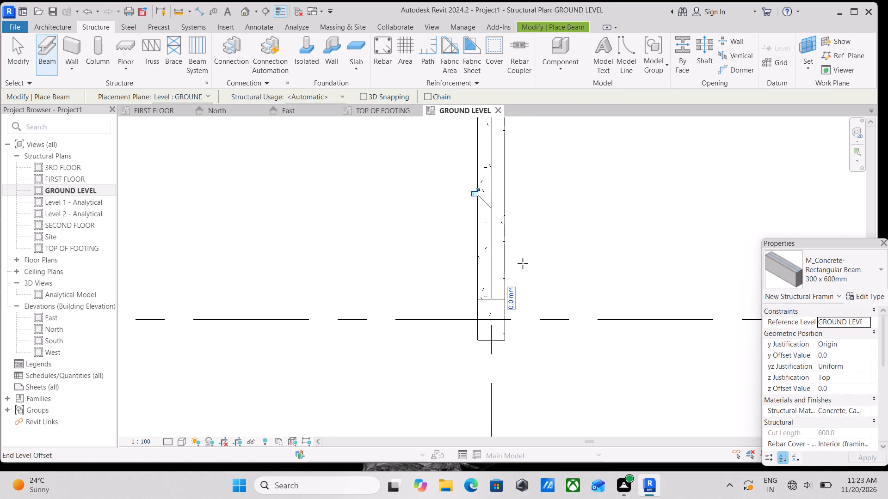
scroll(523, 263, down, 7)
scroll(528, 312, down, 3)
middle_drag(528, 312, 524, 312)
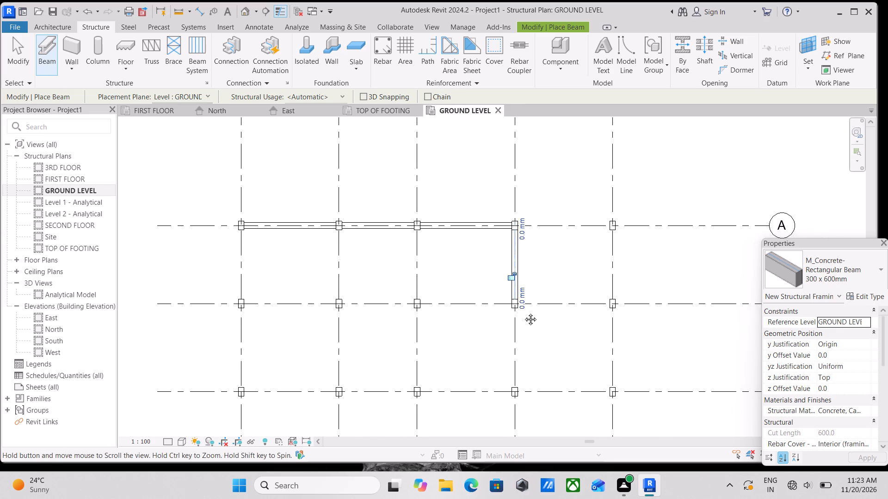
middle_drag(524, 312, 521, 315)
scroll(521, 227, up, 8)
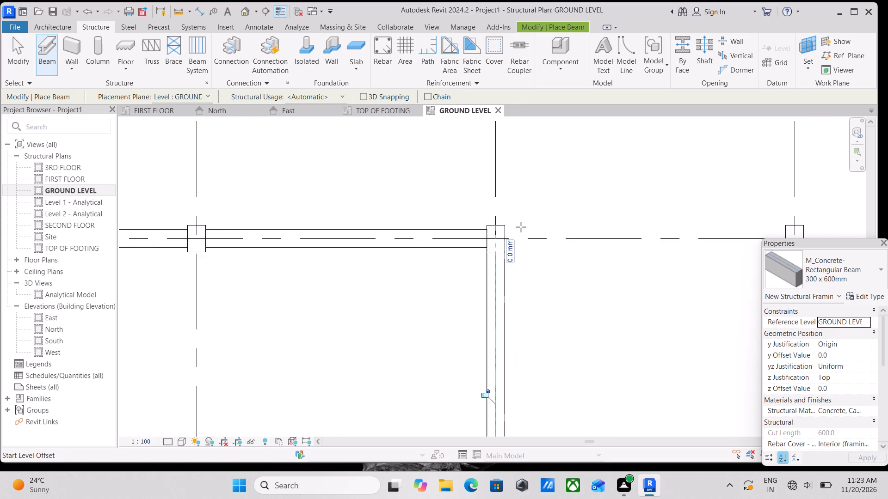
scroll(521, 227, up, 10)
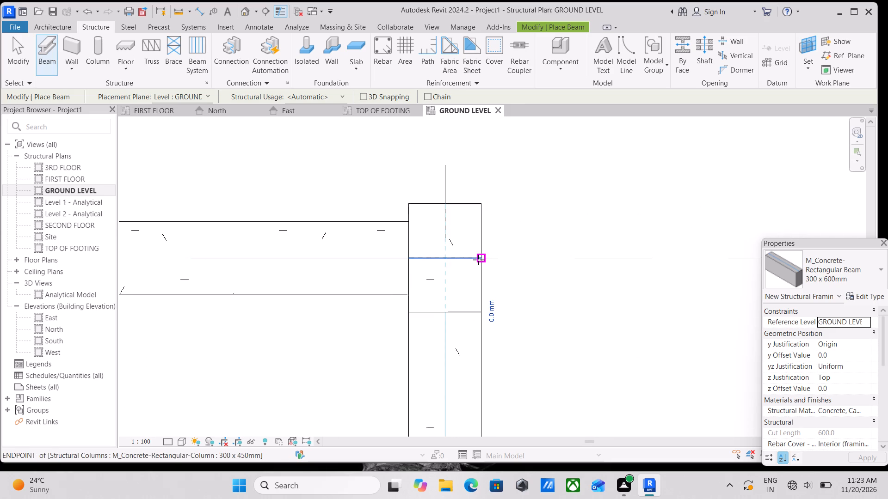
click(478, 260)
scroll(794, 238, down, 1)
middle_drag(789, 238, 370, 235)
scroll(528, 237, down, 4)
middle_drag(520, 239, 444, 247)
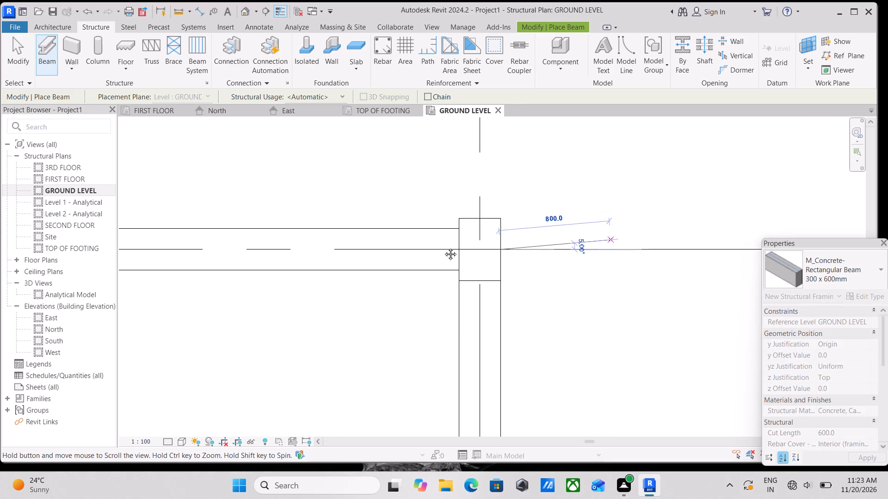
middle_drag(444, 247, 300, 250)
scroll(547, 259, down, 2)
middle_drag(547, 259, 370, 266)
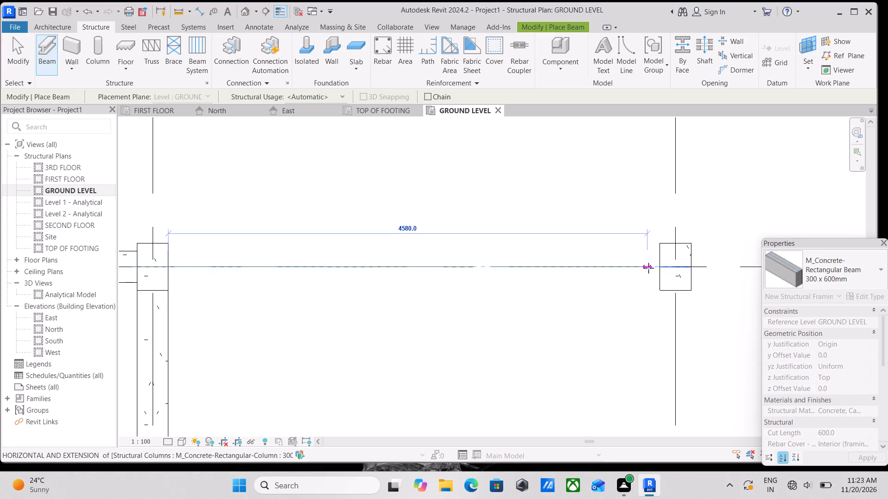
click(665, 268)
Place a 300 x 600mm concrete beam along grid 5, between the facing sides of the columns at grids A and B.
scroll(665, 268, down, 4)
middle_drag(665, 268, 646, 229)
scroll(654, 246, up, 11)
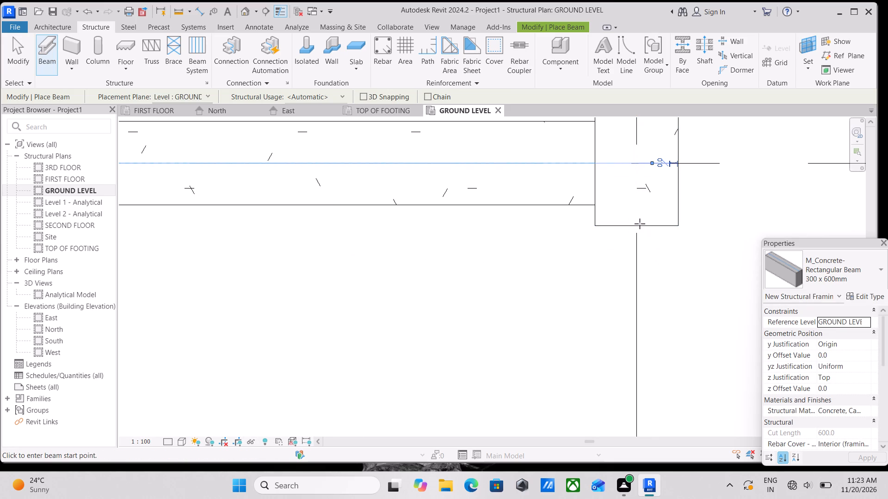
click(635, 225)
scroll(629, 317, down, 4)
middle_drag(629, 317, 626, 183)
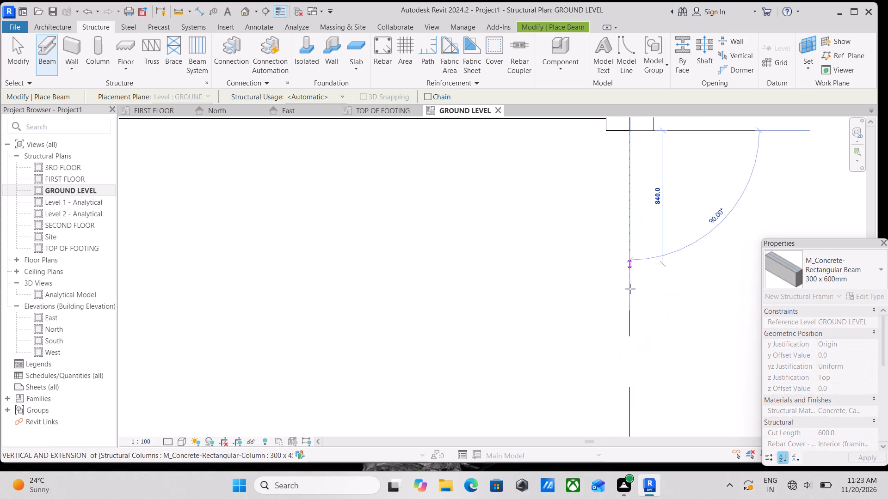
scroll(630, 291, down, 3)
middle_drag(630, 292, 634, 211)
scroll(639, 295, down, 4)
middle_drag(639, 296, 641, 219)
scroll(641, 223, down, 1)
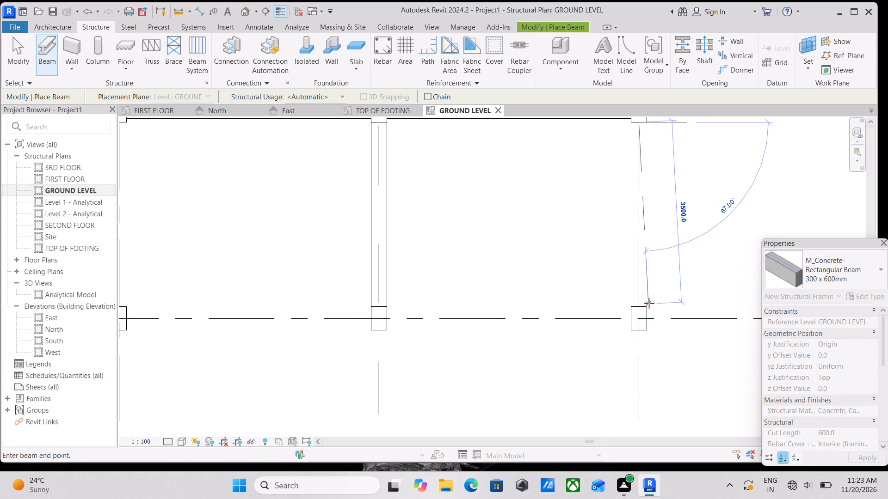
scroll(647, 305, up, 2)
click(641, 309)
Place a 300 x 600mm concrete beam along grid 5, between the facing sides of the columns at grids B and C.
scroll(641, 309, down, 3)
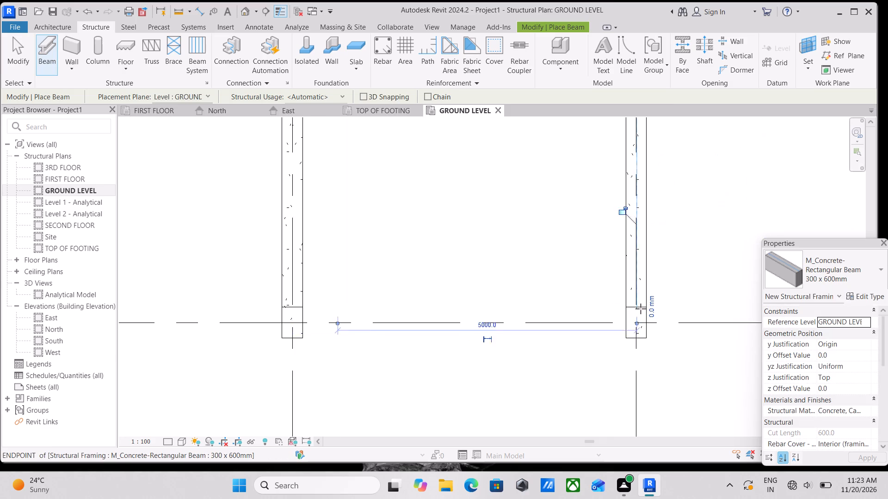
middle_drag(641, 309, 630, 227)
scroll(628, 262, up, 9)
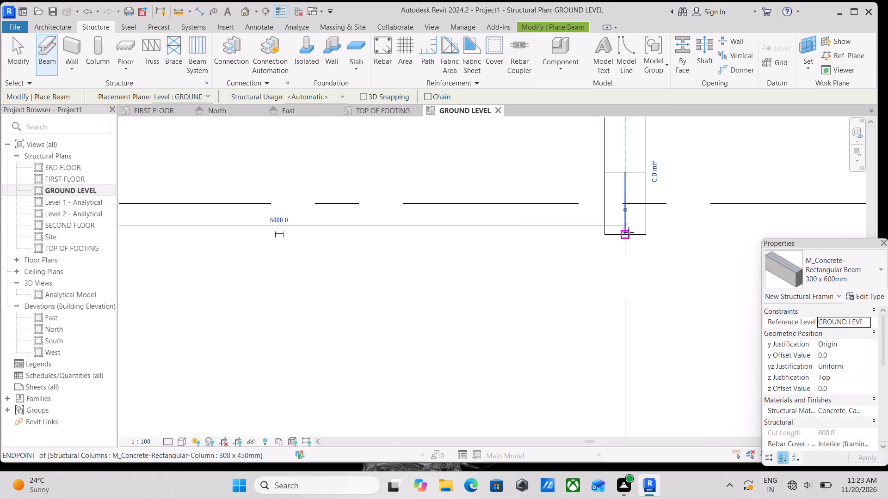
scroll(629, 232, up, 12)
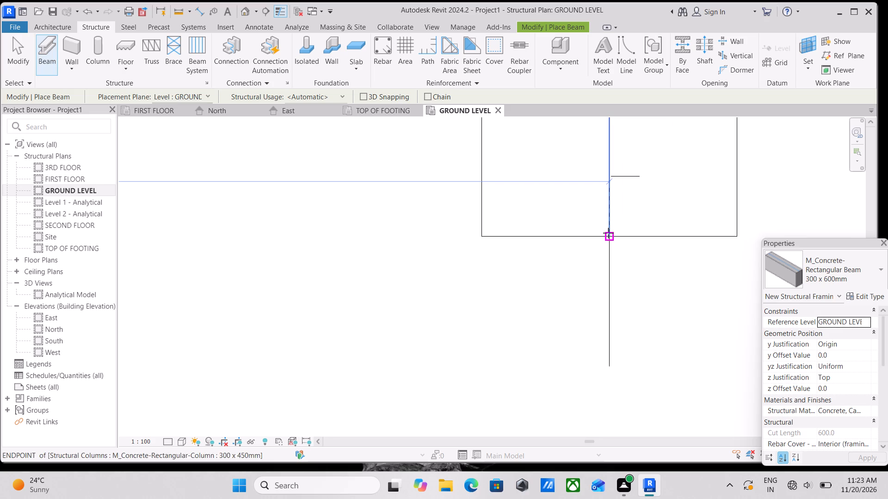
click(608, 233)
scroll(598, 343, down, 15)
middle_drag(605, 350, 612, 161)
scroll(611, 329, down, 4)
middle_drag(611, 328, 604, 205)
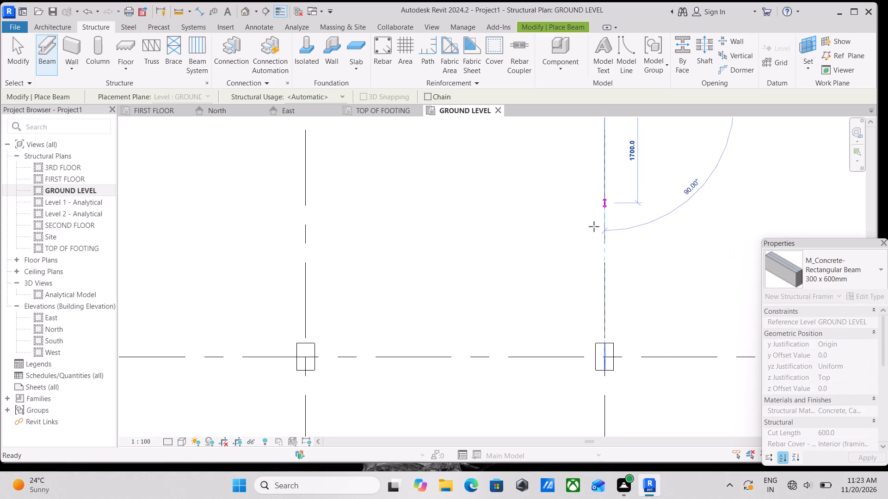
middle_drag(592, 341, 593, 301)
scroll(618, 305, up, 2)
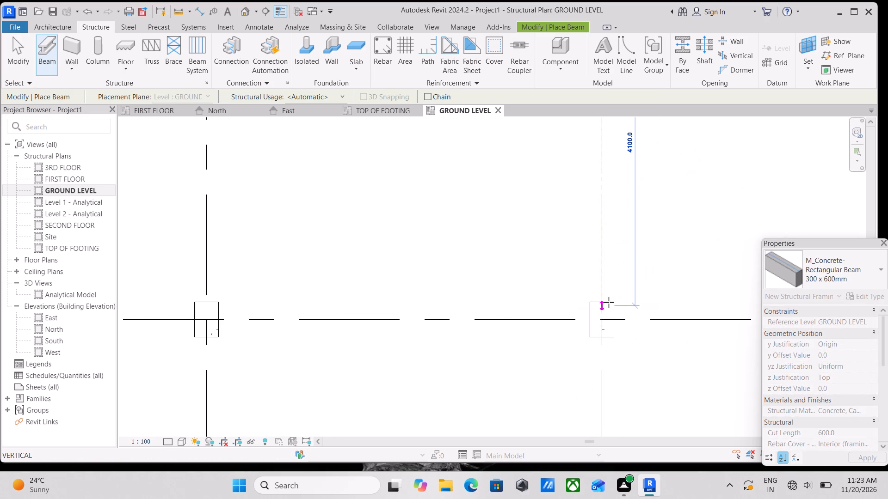
scroll(603, 305, up, 4)
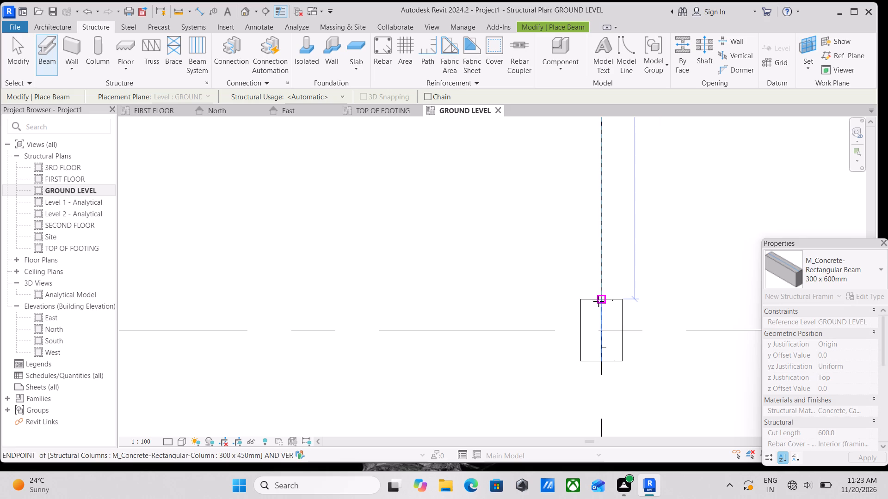
click(598, 302)
Place a 300 x 600mm concrete beam along grid 5, between the facing sides of the columns at grids C and D.
scroll(598, 301, down, 4)
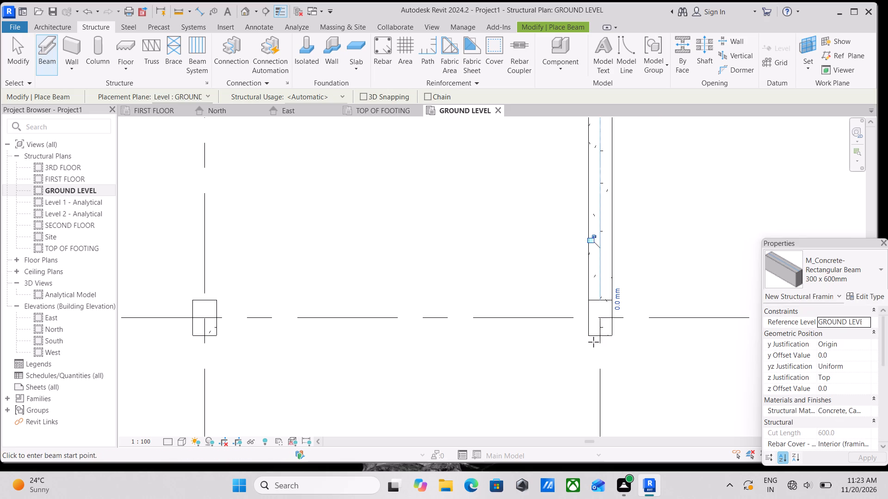
middle_drag(593, 340, 600, 293)
scroll(600, 293, up, 6)
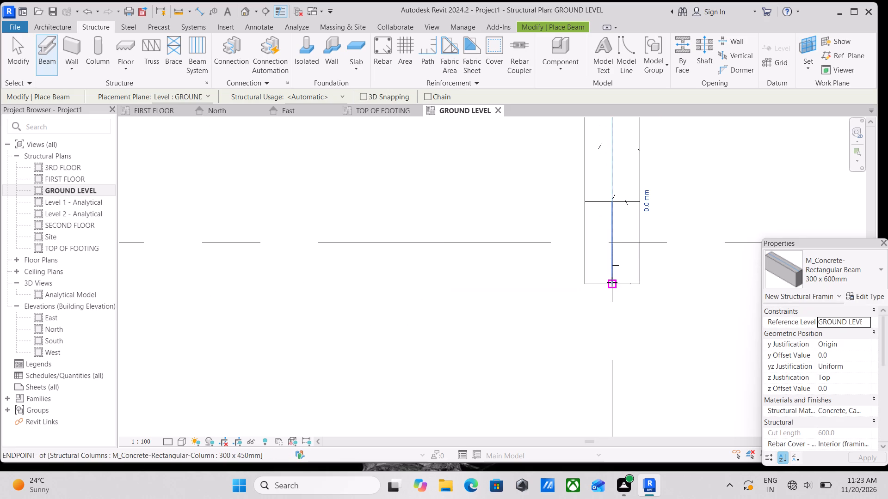
click(612, 282)
scroll(608, 392, down, 2)
middle_drag(607, 392, 603, 326)
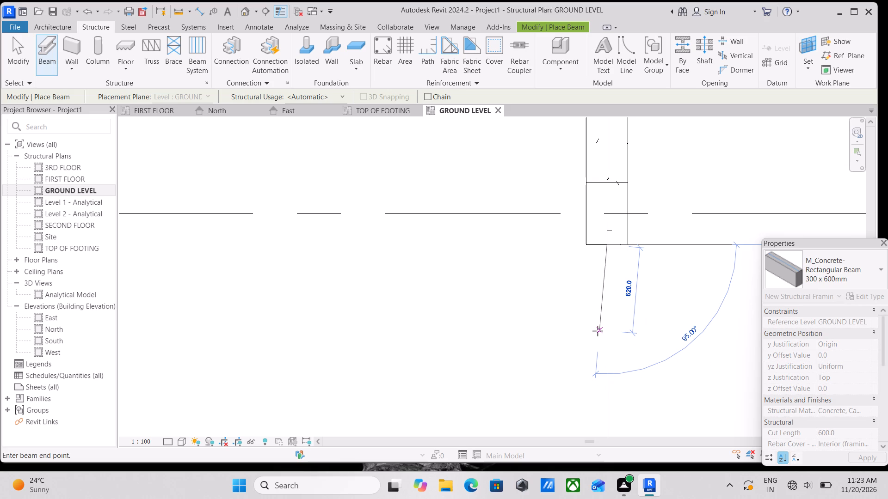
scroll(598, 331, down, 4)
middle_drag(598, 331, 589, 214)
scroll(599, 247, up, 1)
scroll(596, 333, down, 1)
middle_drag(596, 333, 596, 331)
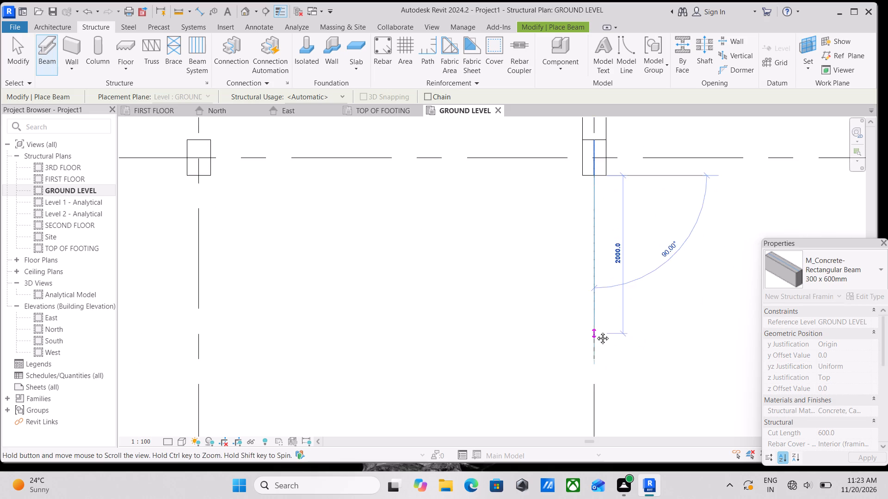
middle_drag(596, 331, 598, 232)
scroll(602, 323, down, 3)
middle_drag(596, 346, 598, 286)
scroll(598, 286, up, 1)
scroll(593, 328, up, 2)
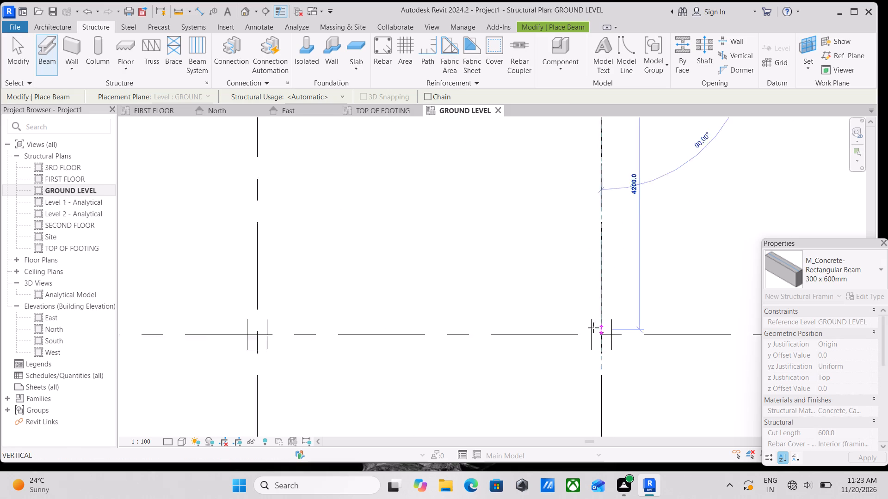
scroll(593, 328, up, 1)
click(604, 317)
Place a 300 x 600mm concrete beam along grid D, between the facing sides of the columns at grids 5 and 4.
scroll(604, 317, down, 3)
middle_drag(604, 317, 594, 259)
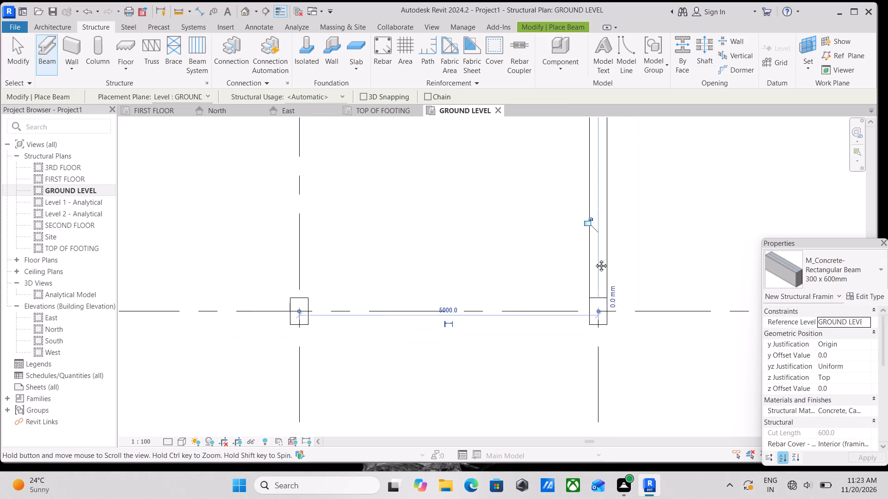
middle_drag(594, 259, 599, 189)
scroll(603, 266, down, 9)
scroll(608, 307, up, 1)
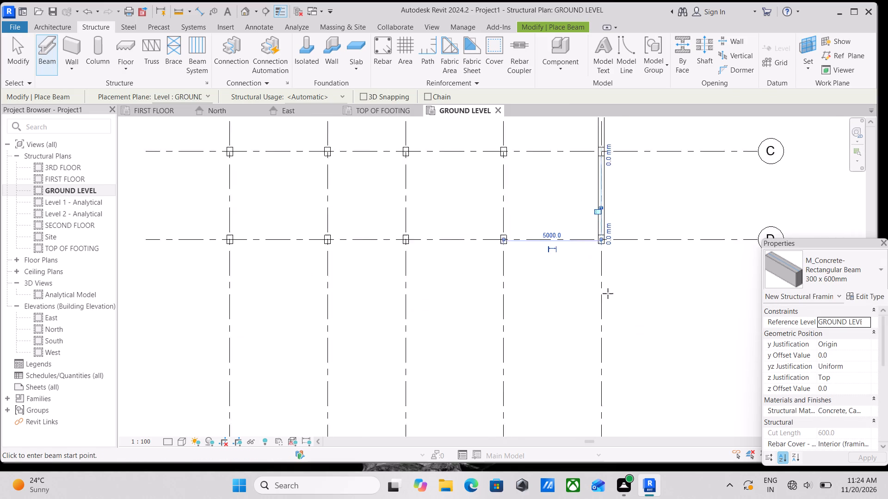
scroll(608, 293, up, 1)
scroll(602, 231, up, 17)
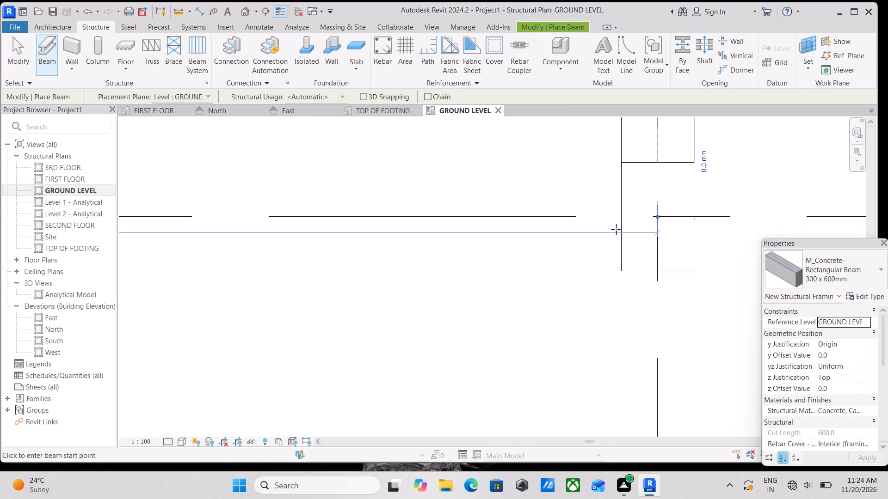
scroll(616, 231, up, 6)
click(632, 200)
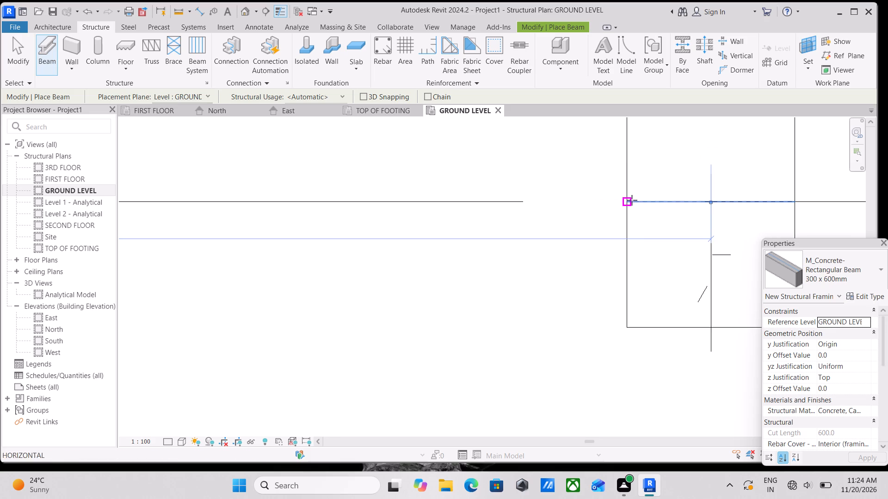
scroll(137, 167, down, 3)
middle_drag(137, 176, 688, 203)
scroll(390, 217, down, 2)
middle_drag(390, 217, 830, 216)
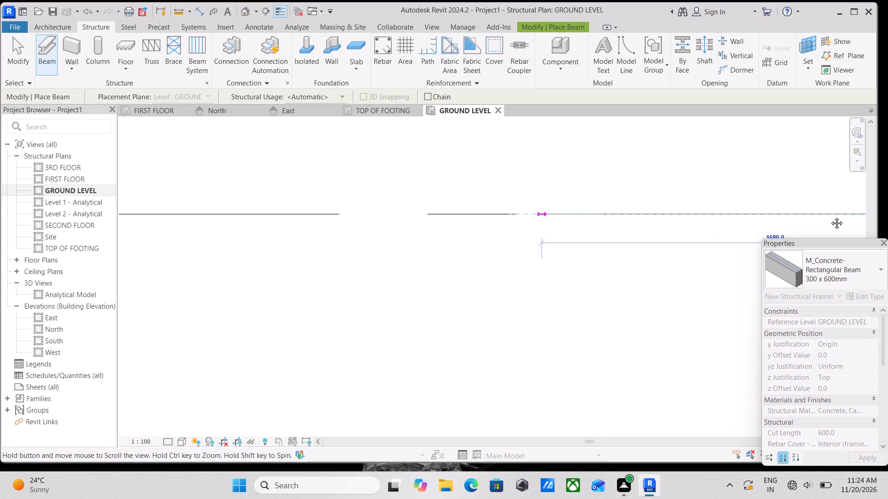
middle_drag(830, 216, 831, 216)
scroll(410, 217, down, 1)
middle_drag(410, 217, 709, 210)
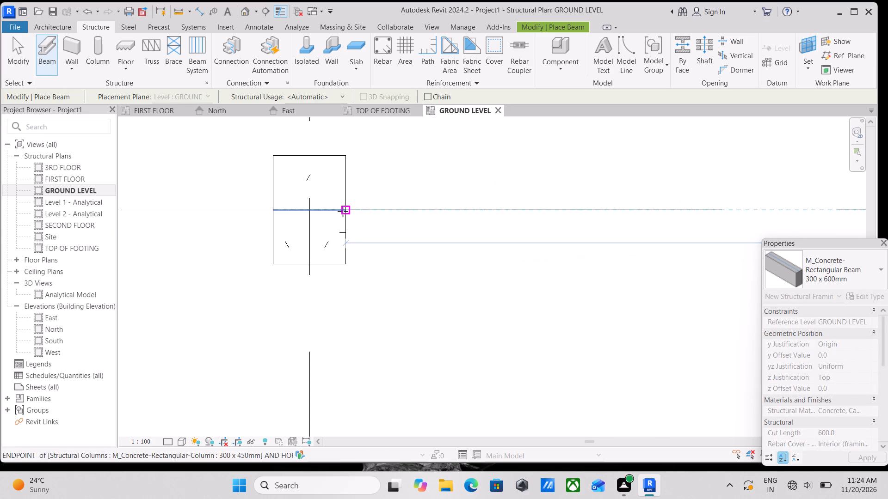
click(343, 211)
Place a 300 x 600mm concrete beam along grid D, from the column face at grid 4 to the facing column side at grid 3.
scroll(347, 213, down, 2)
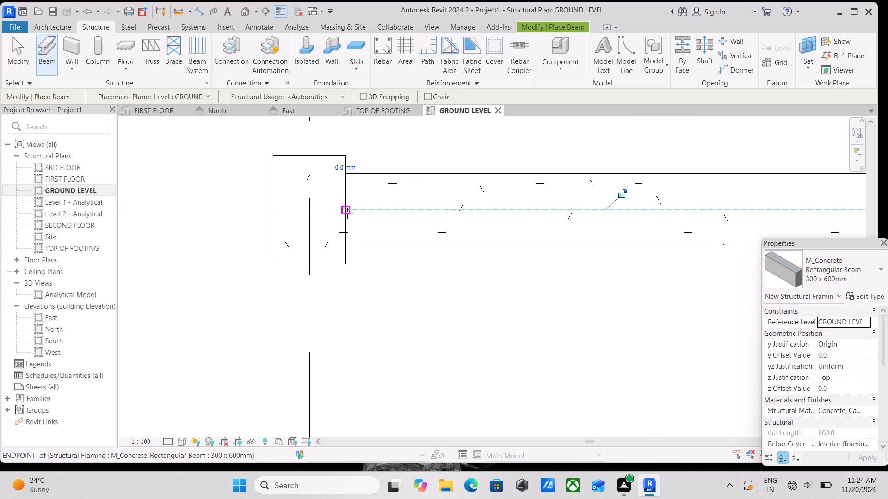
scroll(347, 213, down, 3)
scroll(299, 221, down, 1)
middle_drag(299, 221, 401, 234)
scroll(402, 228, up, 2)
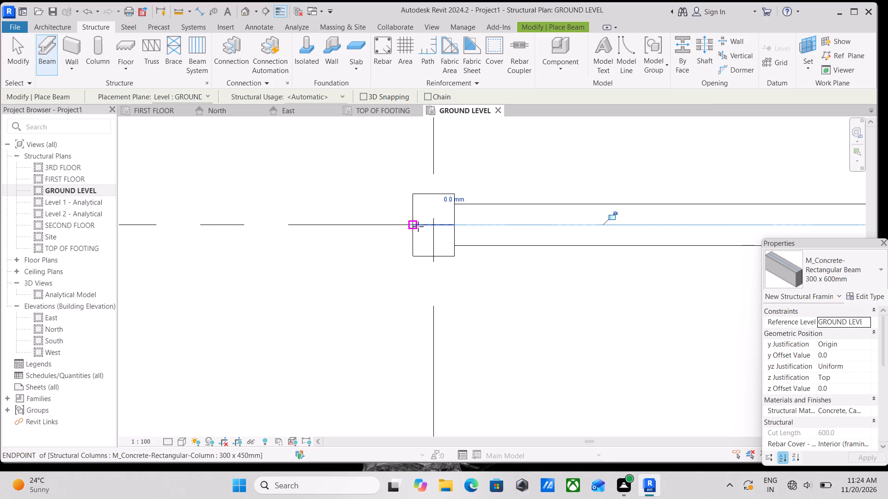
click(417, 226)
middle_drag(322, 230, 713, 255)
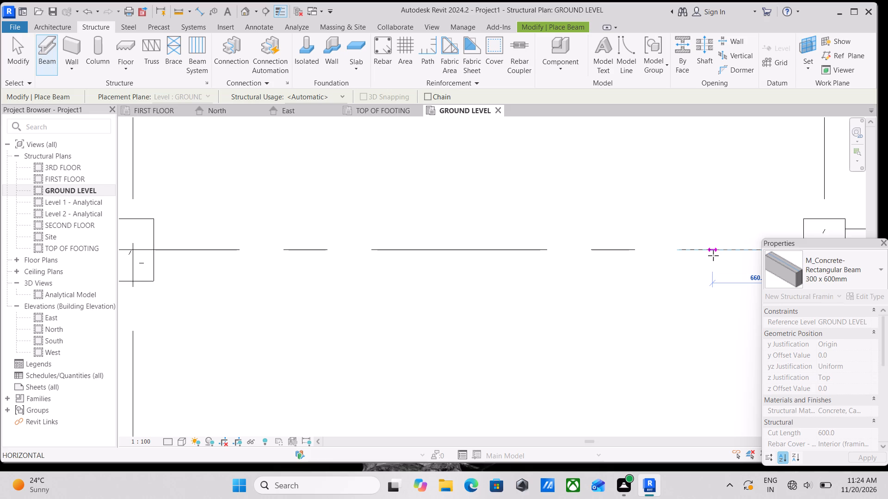
scroll(659, 230, down, 6)
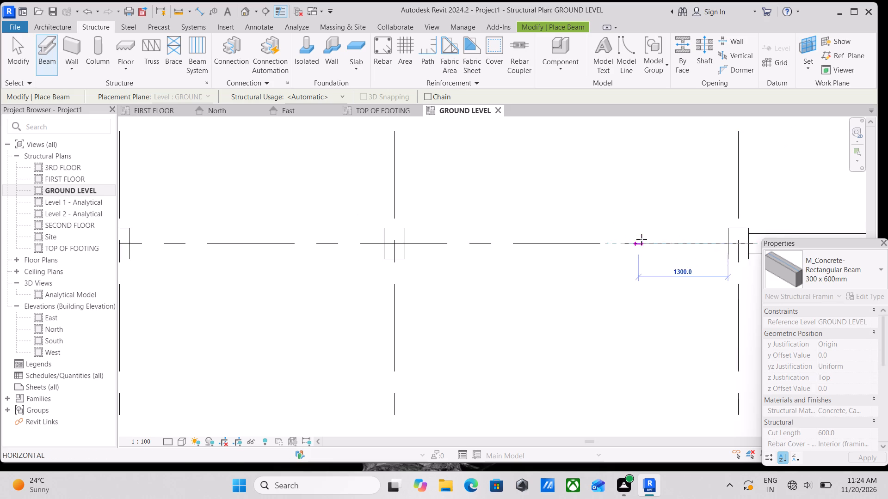
middle_drag(528, 254, 638, 262)
scroll(546, 238, up, 3)
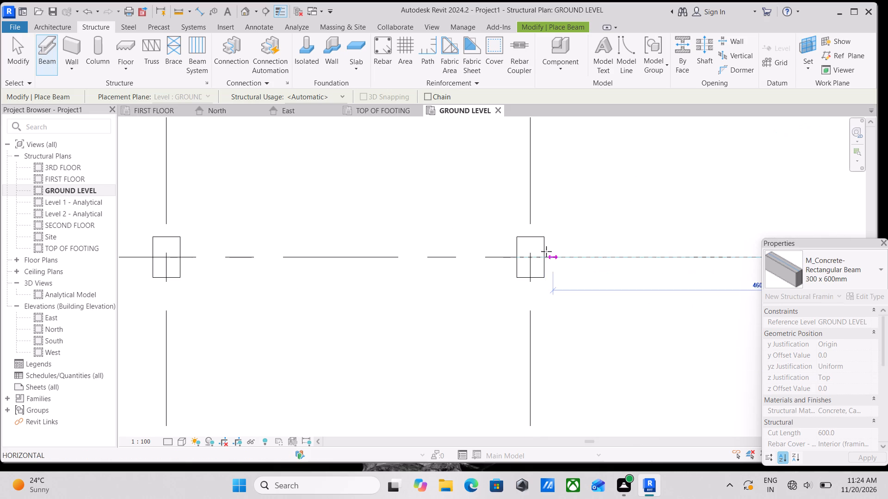
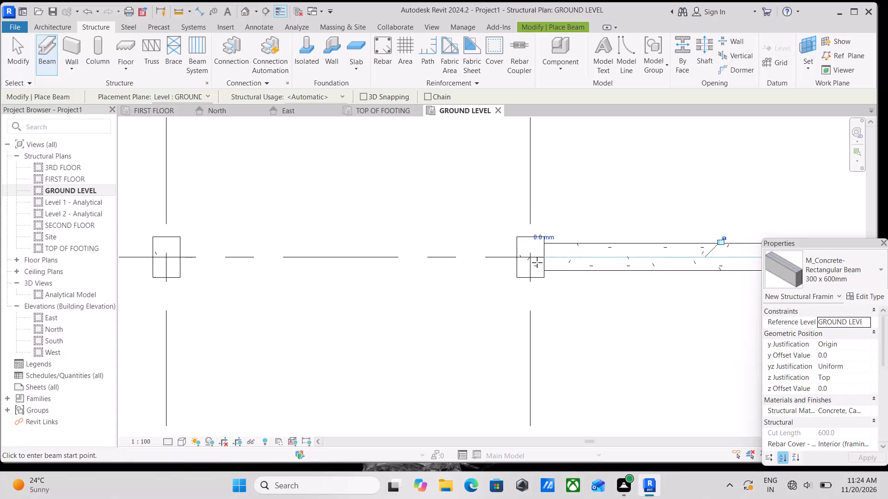
Place a 300 x 600mm concrete beam along grid D, between the facing sides of the columns at grids 3 and 2.
scroll(537, 262, up, 3)
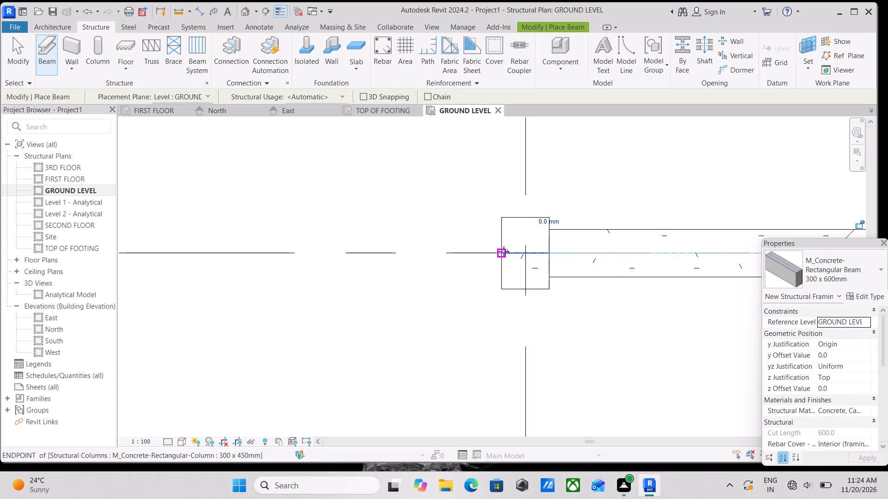
click(504, 251)
middle_drag(322, 252, 434, 254)
scroll(214, 244, down, 3)
middle_drag(214, 244, 704, 267)
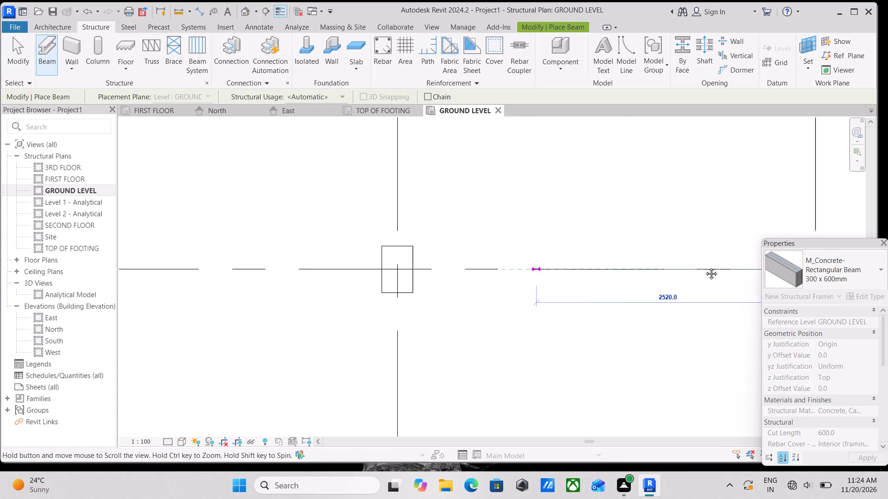
middle_drag(704, 267, 720, 268)
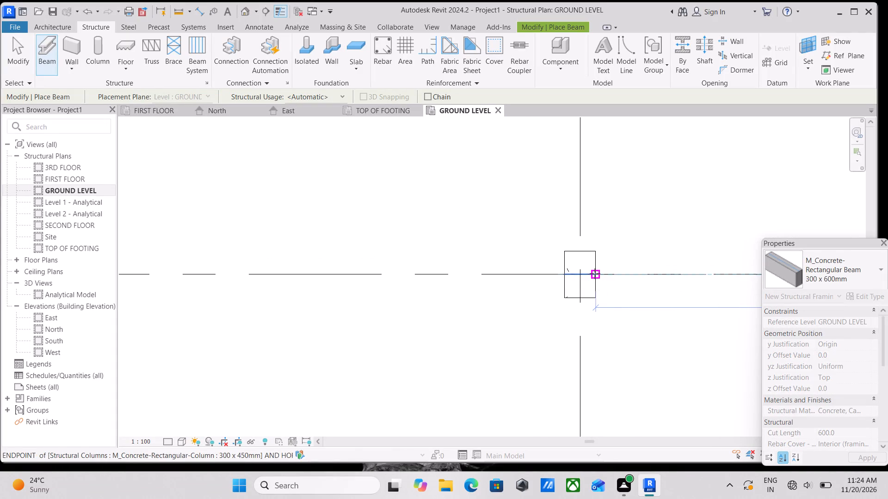
click(595, 274)
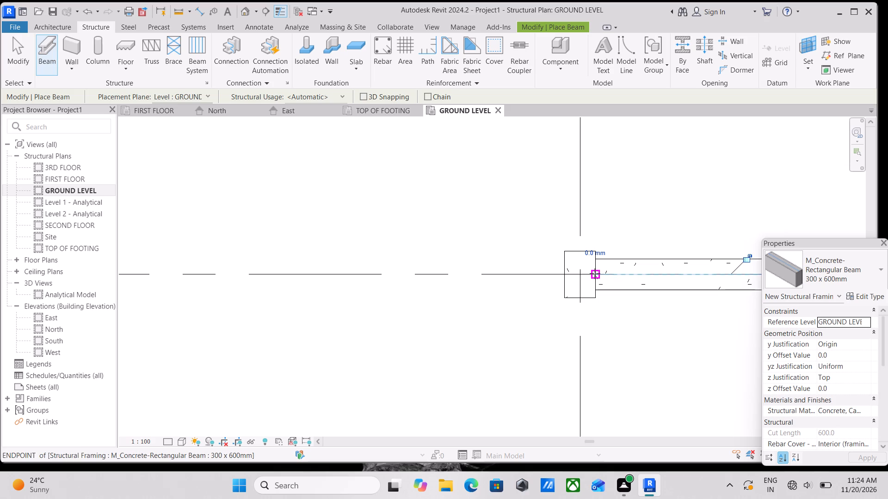
Place a 300 x 600mm concrete beam along grid 2, between the facing sides of the columns at grids D and C.
scroll(592, 280, up, 4)
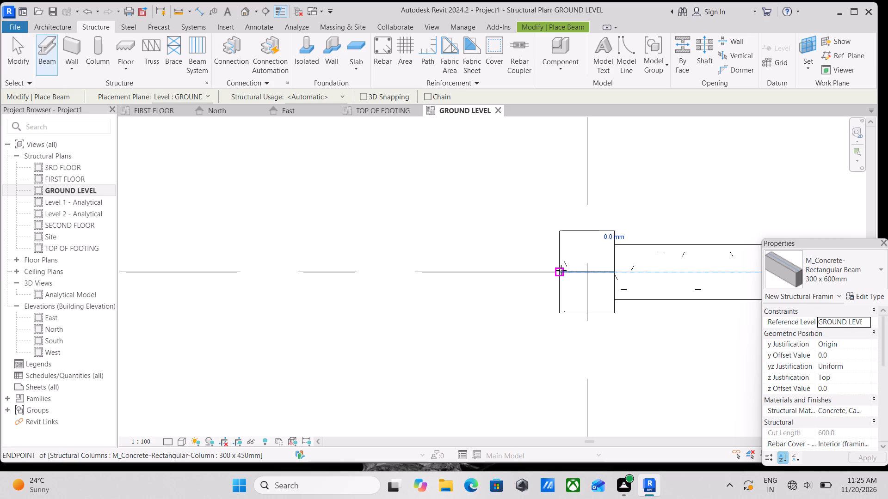
scroll(676, 228, down, 2)
scroll(617, 271, down, 14)
middle_drag(618, 270, 596, 331)
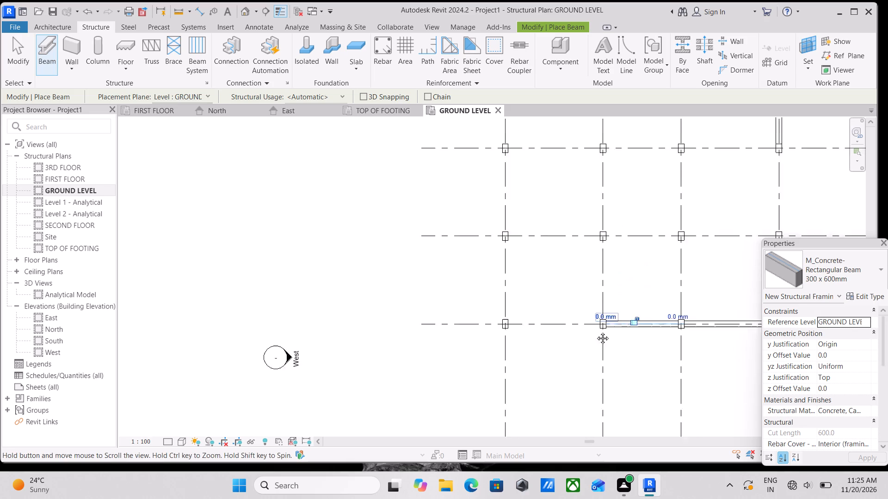
middle_drag(596, 331, 554, 289)
scroll(565, 289, up, 6)
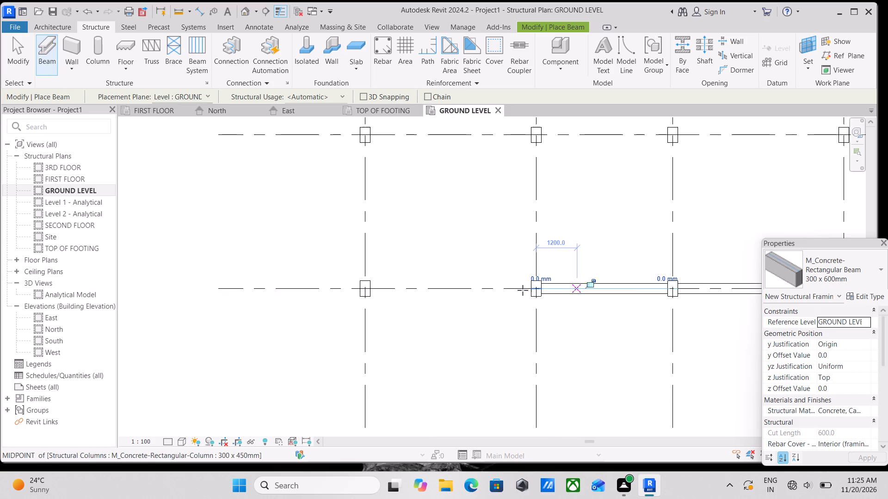
scroll(523, 290, up, 12)
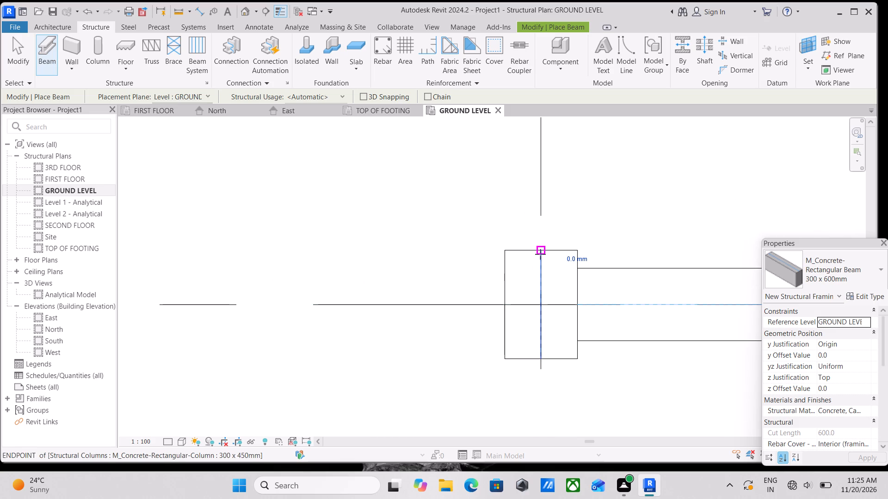
click(541, 253)
scroll(544, 179, down, 2)
middle_drag(544, 179, 506, 357)
scroll(506, 357, up, 1)
scroll(483, 59, down, 2)
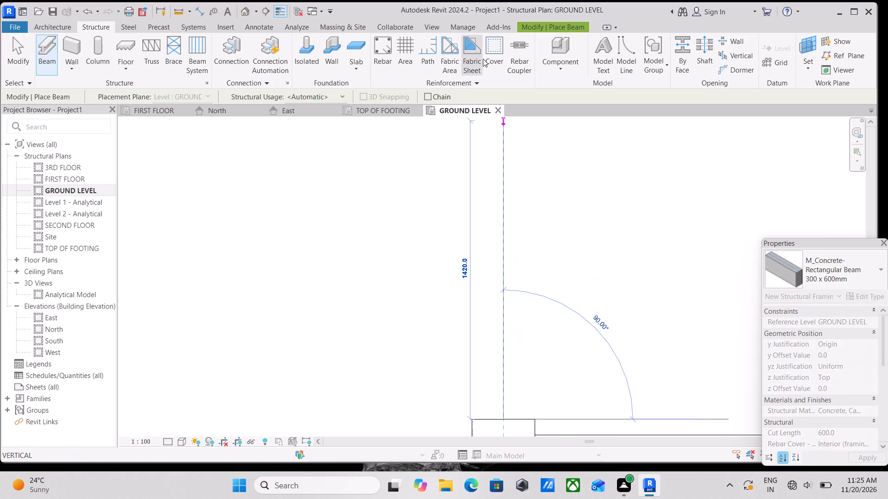
scroll(483, 59, down, 2)
middle_drag(480, 68, 475, 338)
scroll(497, 176, down, 3)
middle_drag(498, 177, 559, 388)
scroll(586, 236, down, 3)
middle_drag(586, 236, 588, 356)
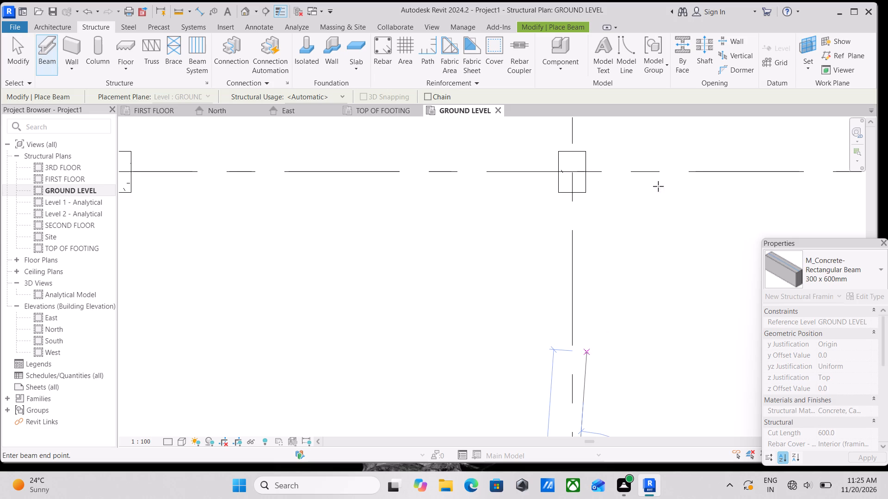
click(574, 190)
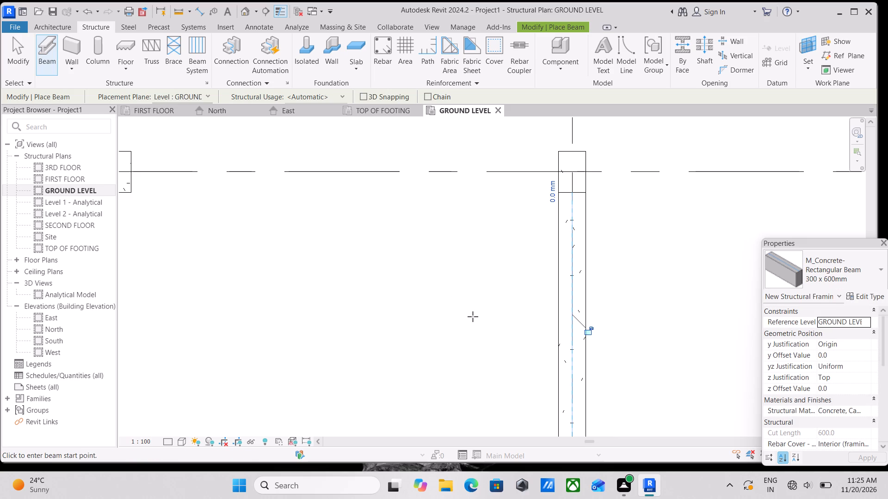
Place a 300 x 600mm concrete beam along grid 2, between the facing sides of the columns at grids C and B.
scroll(591, 190, down, 2)
middle_drag(593, 199, 596, 315)
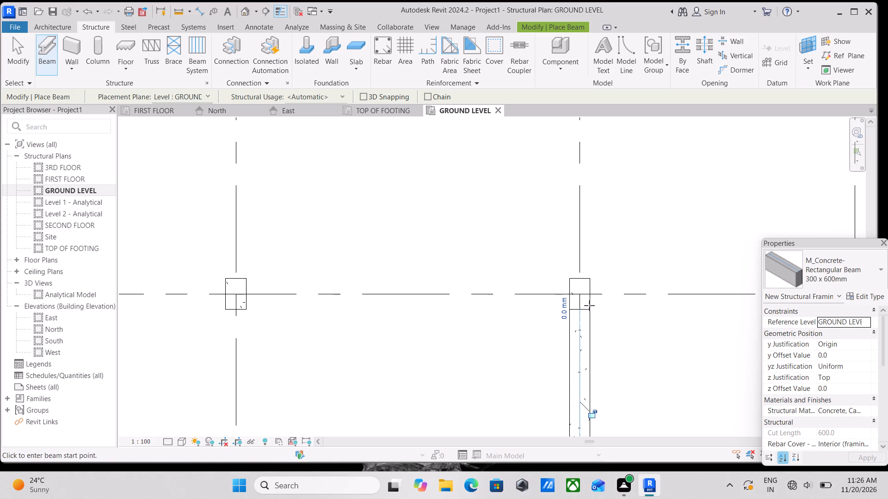
scroll(588, 304, up, 2)
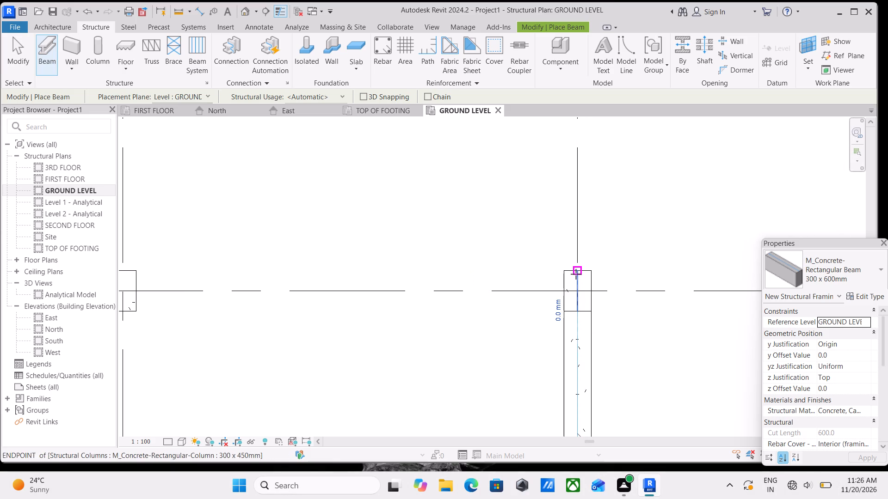
click(576, 274)
middle_drag(573, 235, 592, 384)
scroll(624, 279, down, 3)
middle_drag(623, 280, 588, 402)
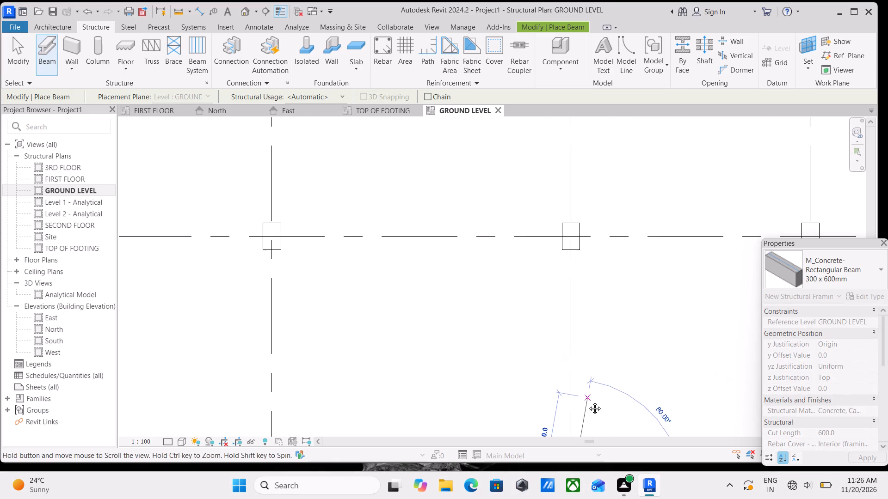
middle_drag(588, 402, 587, 402)
click(571, 251)
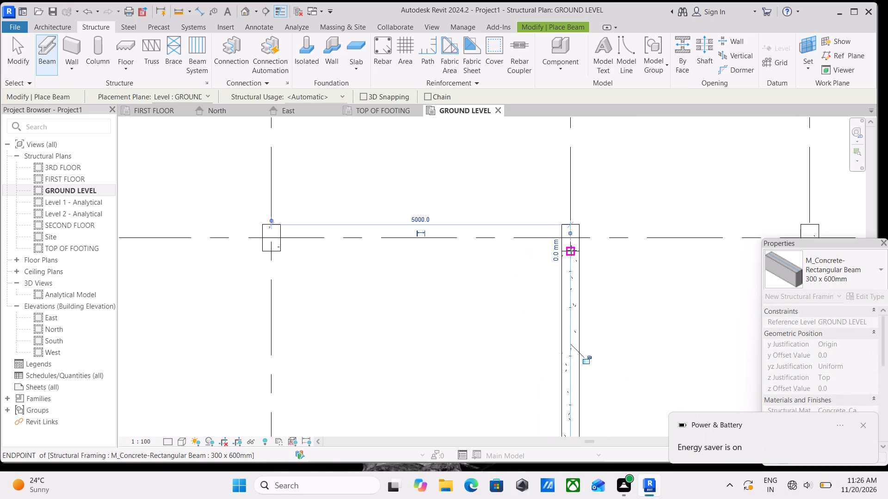
Place a 300 x 600mm concrete beam along grid 2, between the facing sides of the columns at grids B and A.
scroll(571, 250, down, 6)
middle_drag(571, 250, 565, 298)
scroll(565, 273, up, 4)
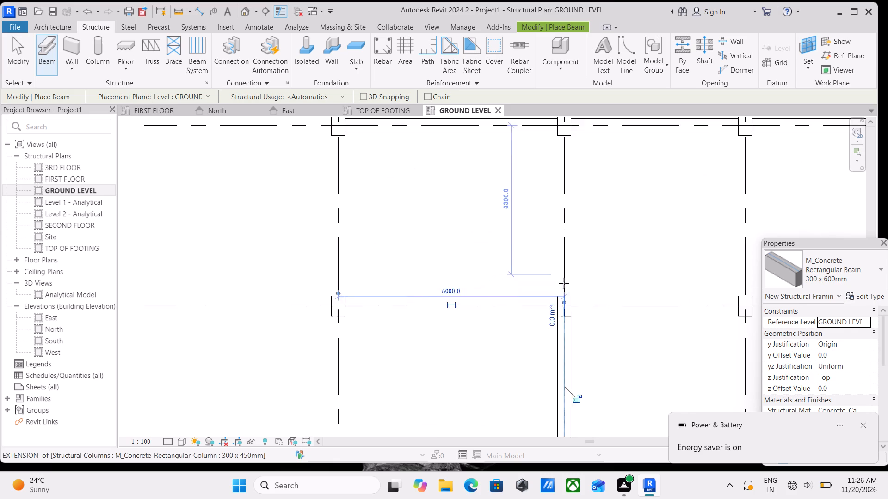
scroll(564, 283, up, 7)
click(564, 299)
scroll(564, 252, down, 1)
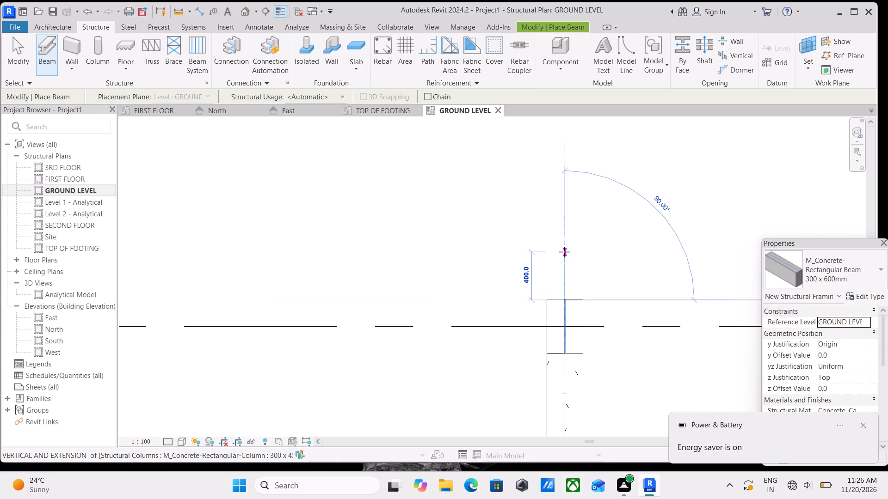
middle_drag(564, 252, 571, 411)
scroll(587, 213, down, 2)
middle_drag(587, 214, 572, 382)
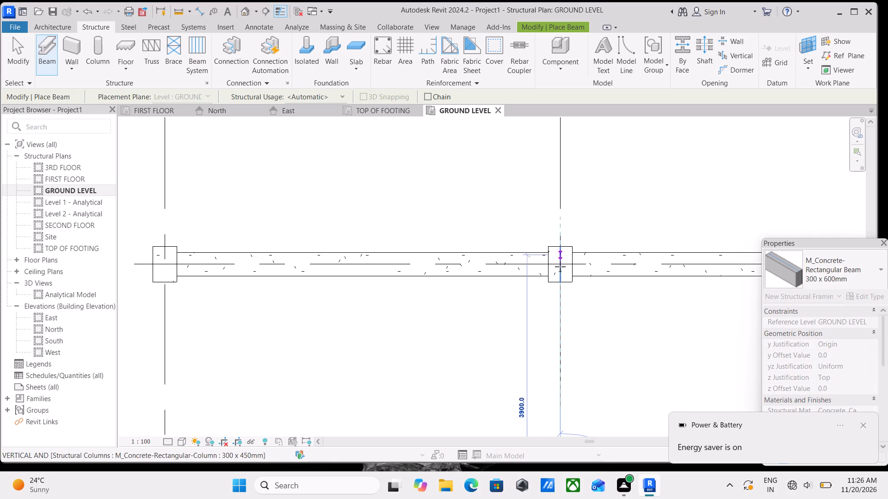
ctrl+click(564, 282)
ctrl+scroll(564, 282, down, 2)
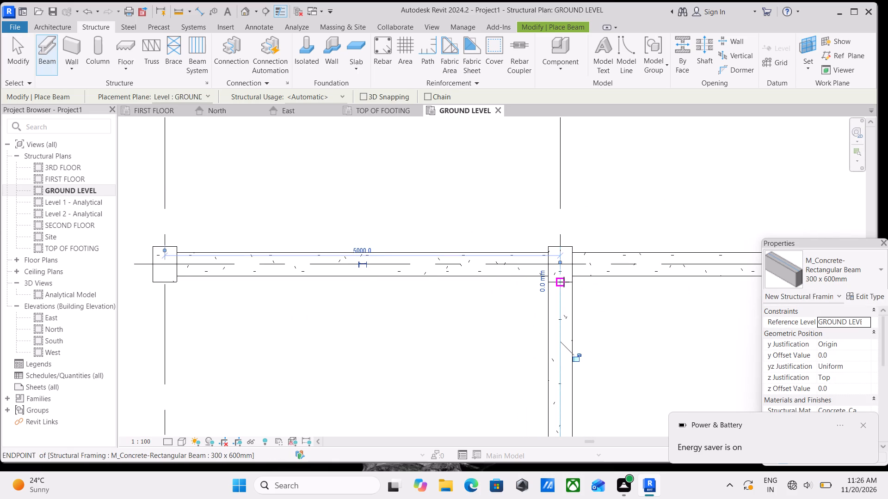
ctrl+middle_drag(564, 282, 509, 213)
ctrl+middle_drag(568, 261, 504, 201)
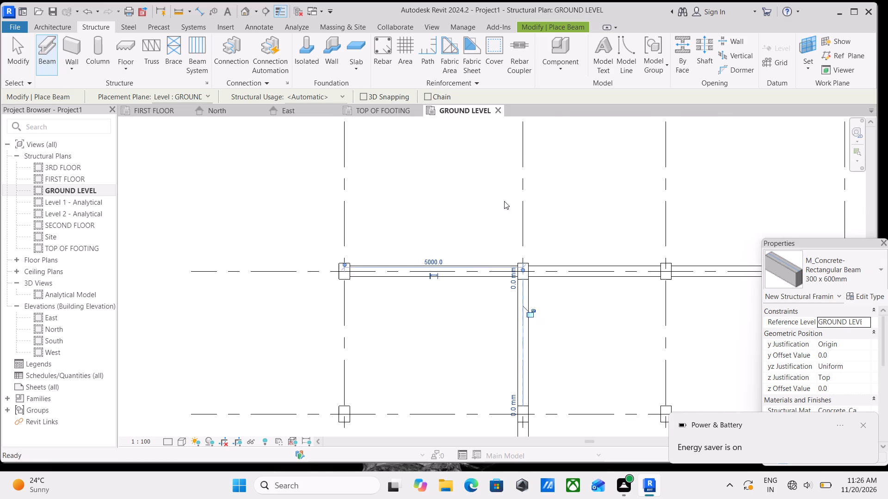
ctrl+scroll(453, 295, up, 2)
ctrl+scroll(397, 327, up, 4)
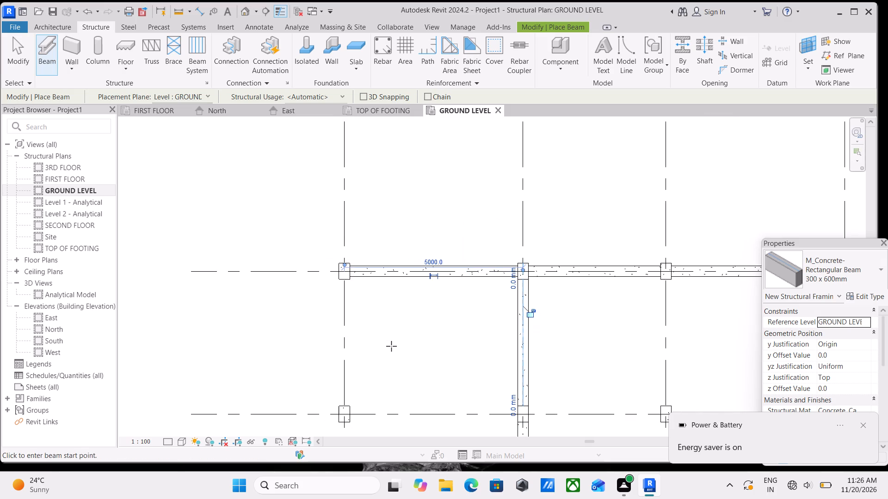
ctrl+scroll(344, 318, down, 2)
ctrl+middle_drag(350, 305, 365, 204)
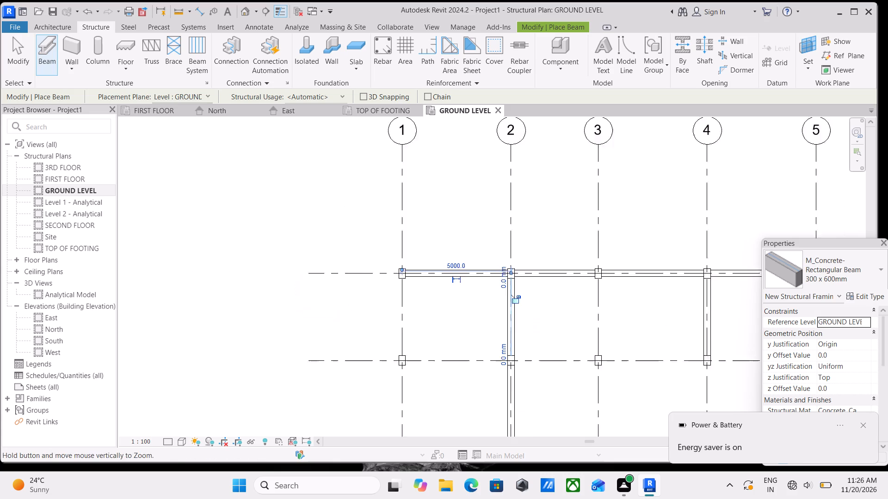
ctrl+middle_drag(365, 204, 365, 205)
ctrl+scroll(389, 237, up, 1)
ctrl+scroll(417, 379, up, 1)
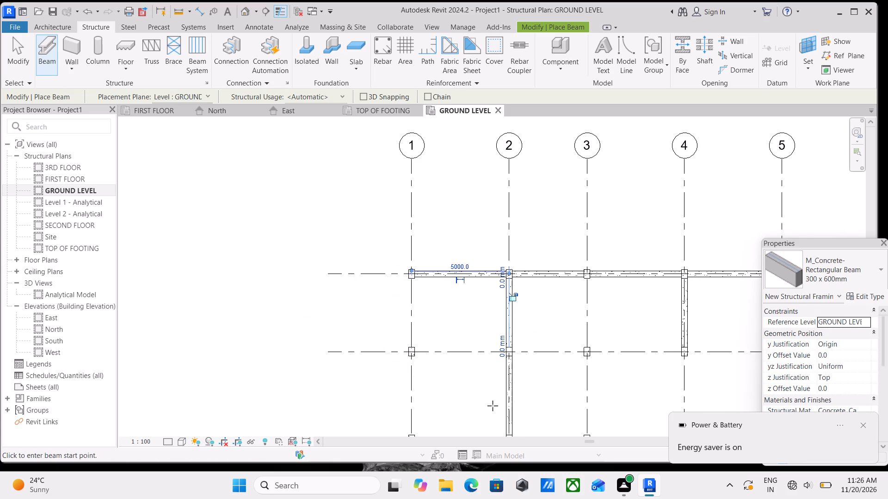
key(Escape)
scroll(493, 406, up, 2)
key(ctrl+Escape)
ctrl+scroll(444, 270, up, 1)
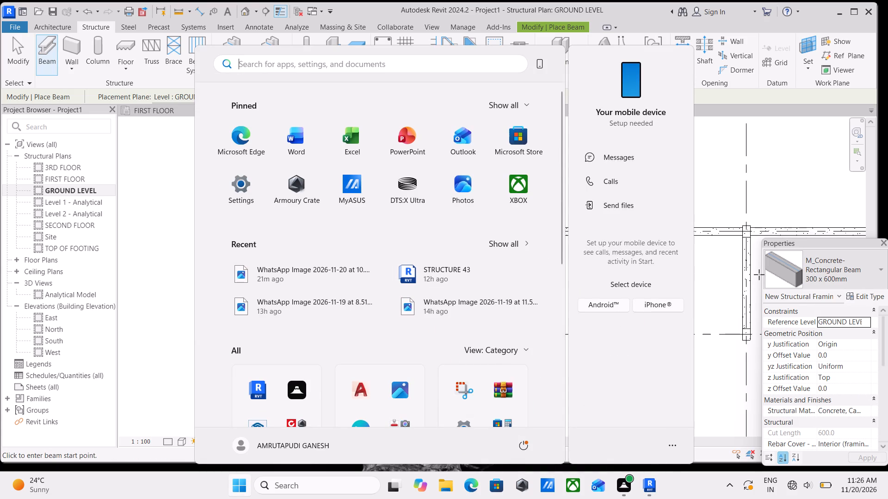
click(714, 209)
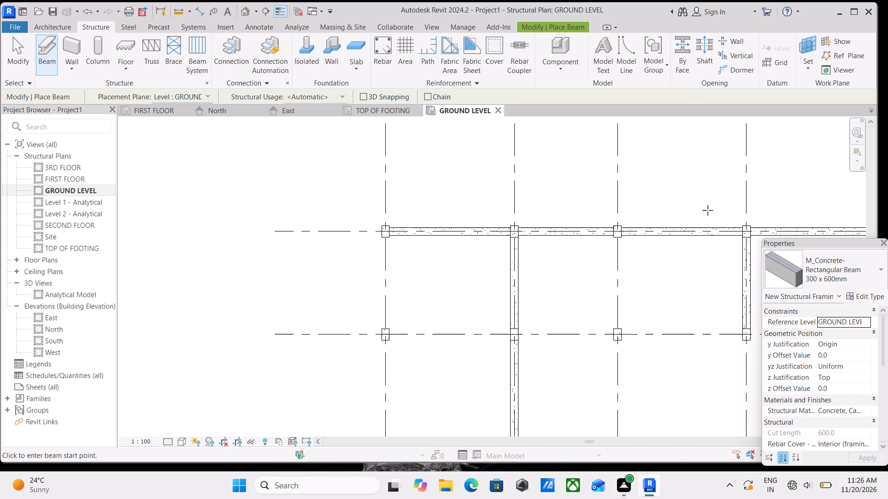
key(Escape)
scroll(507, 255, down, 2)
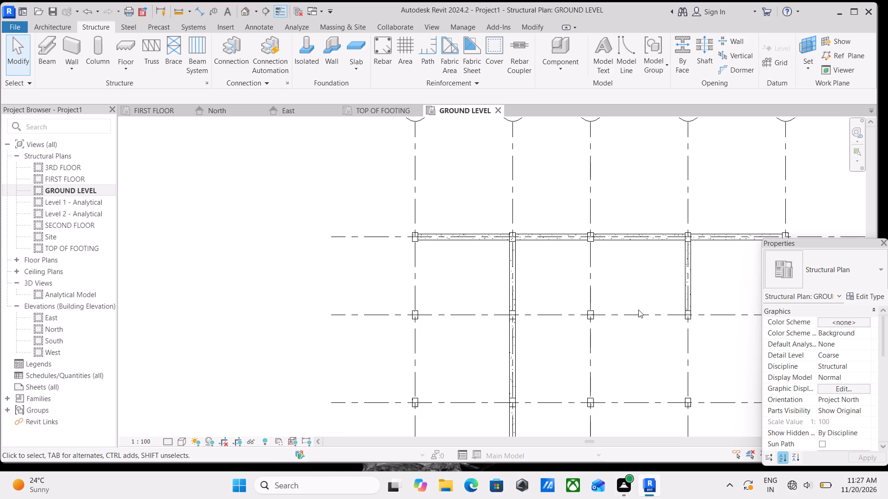
Place a 300 x 600mm concrete beam along grid 1, between the facing sides of the columns at grids A and B.
scroll(529, 254, up, 2)
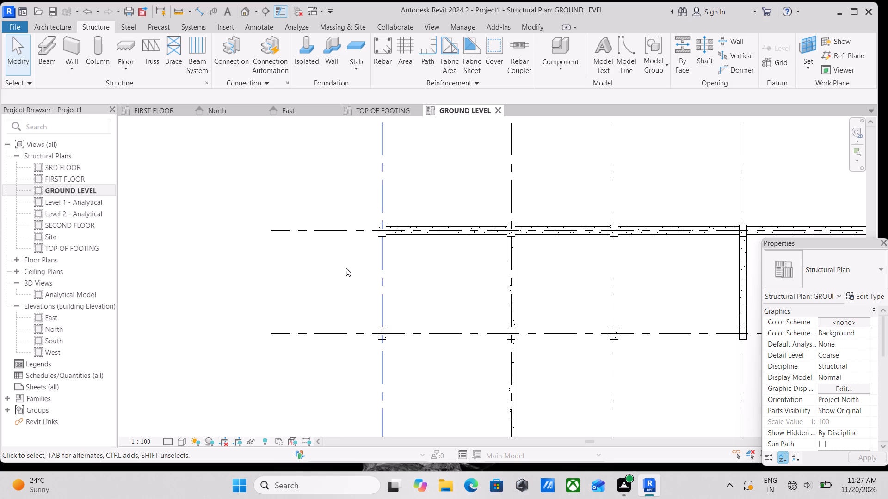
scroll(432, 243, up, 3)
scroll(364, 249, up, 3)
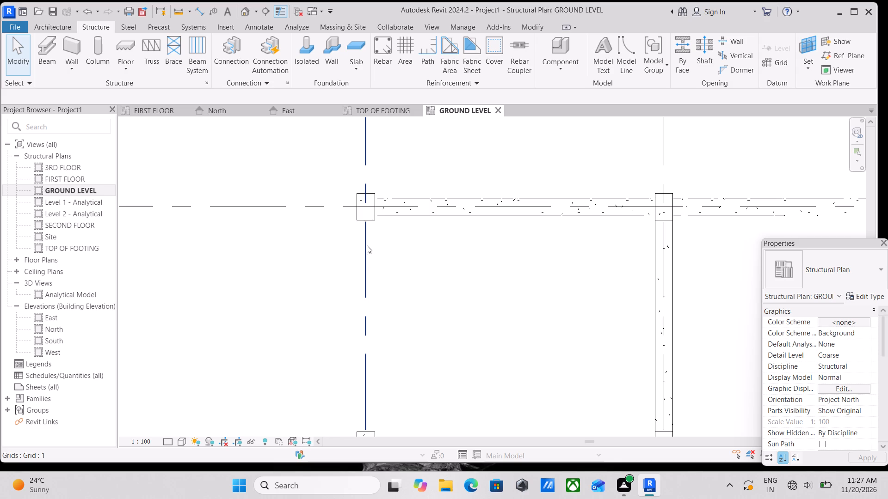
scroll(395, 221, up, 3)
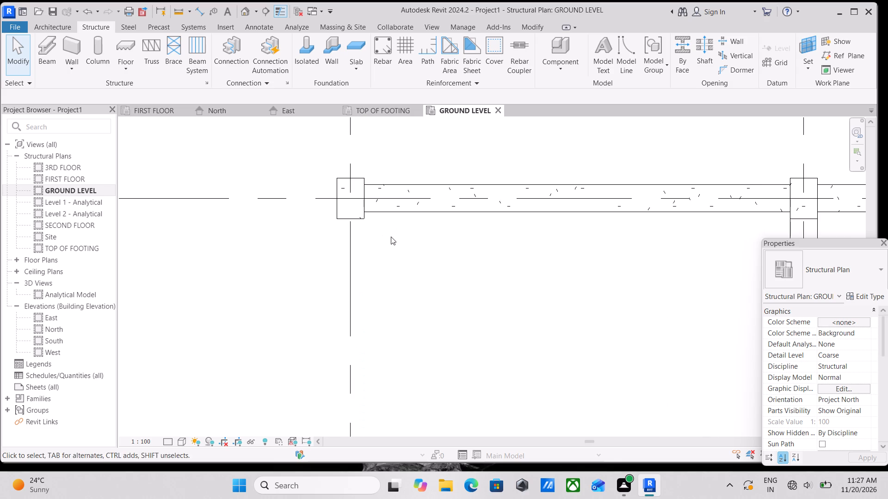
text(BM)
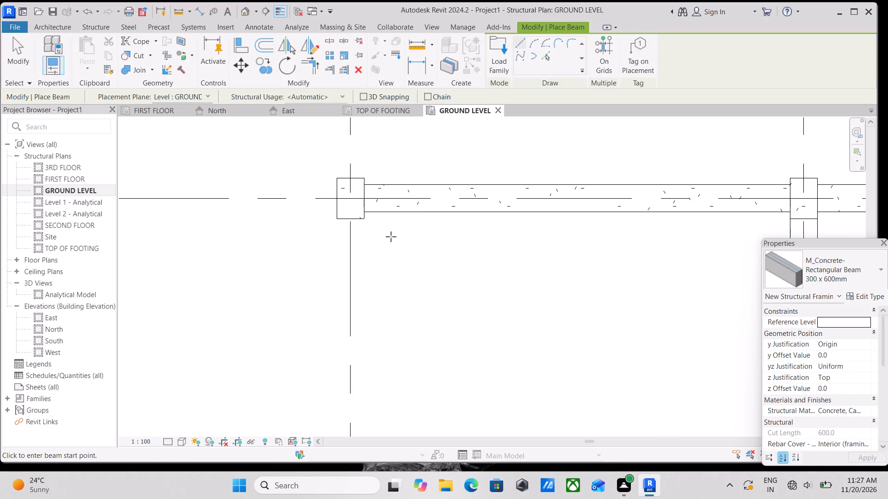
scroll(358, 238, up, 5)
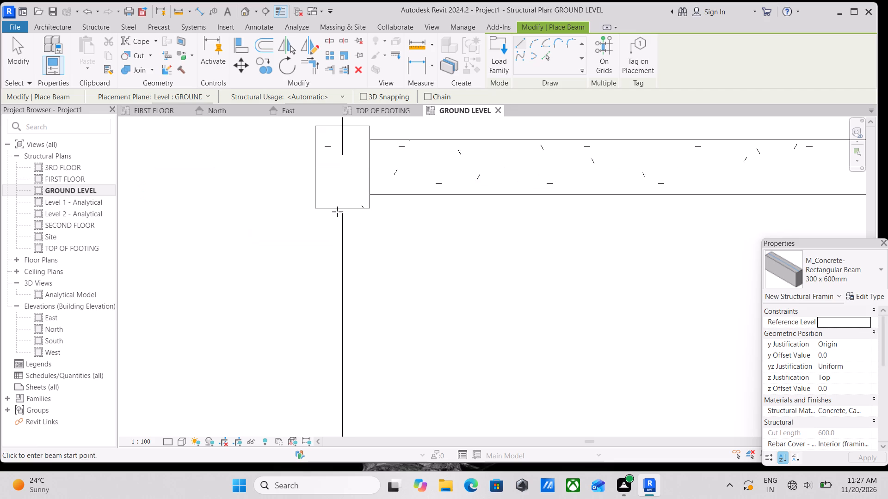
click(343, 207)
scroll(332, 333, down, 3)
middle_drag(332, 333, 332, 319)
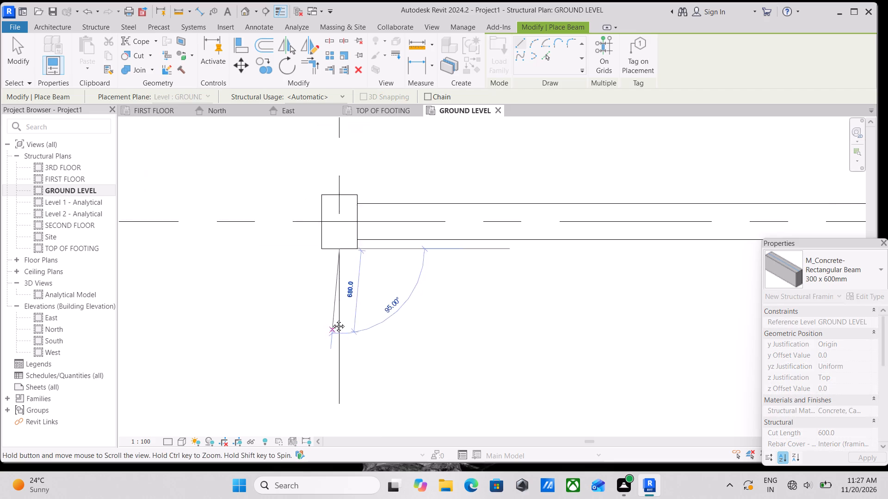
middle_drag(332, 319, 323, 193)
scroll(321, 193, up, 1)
scroll(335, 293, down, 5)
middle_drag(335, 292, 340, 191)
scroll(340, 191, up, 1)
scroll(332, 287, down, 3)
middle_drag(331, 282, 329, 248)
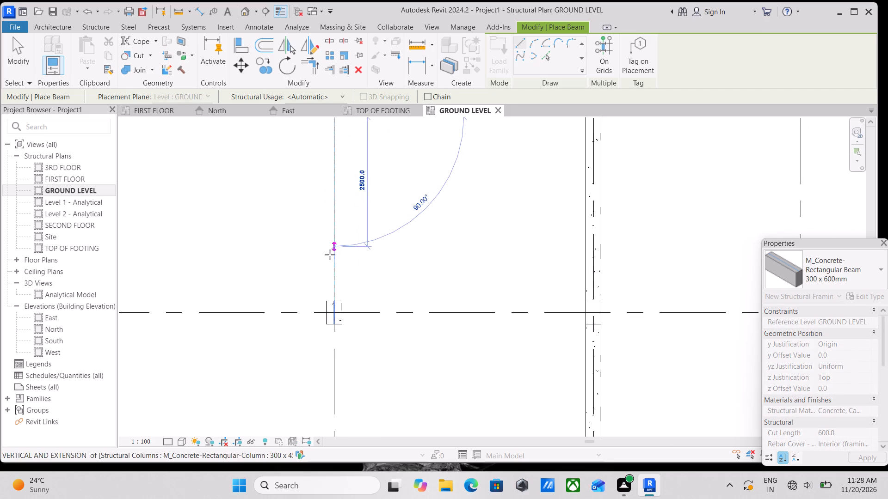
scroll(329, 287, up, 2)
click(335, 307)
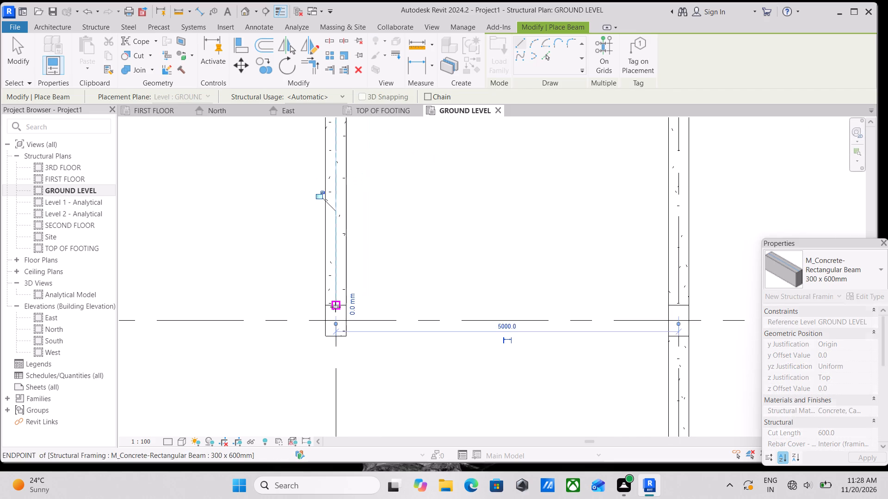
Place a 300 x 600mm concrete beam along grid 1, between the facing sides of the columns at grids B and C.
scroll(338, 305, down, 5)
middle_drag(374, 300, 373, 243)
scroll(358, 280, up, 7)
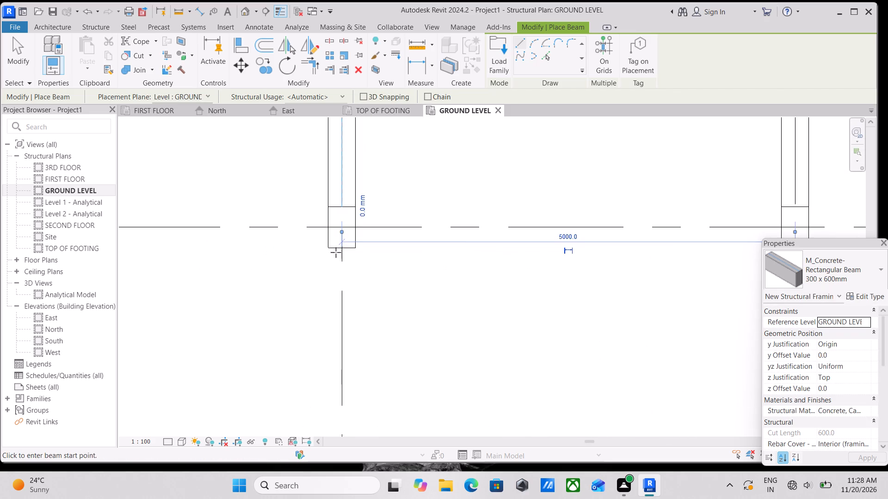
scroll(336, 252, up, 3)
click(348, 243)
scroll(325, 337, down, 1)
middle_drag(325, 337, 348, 232)
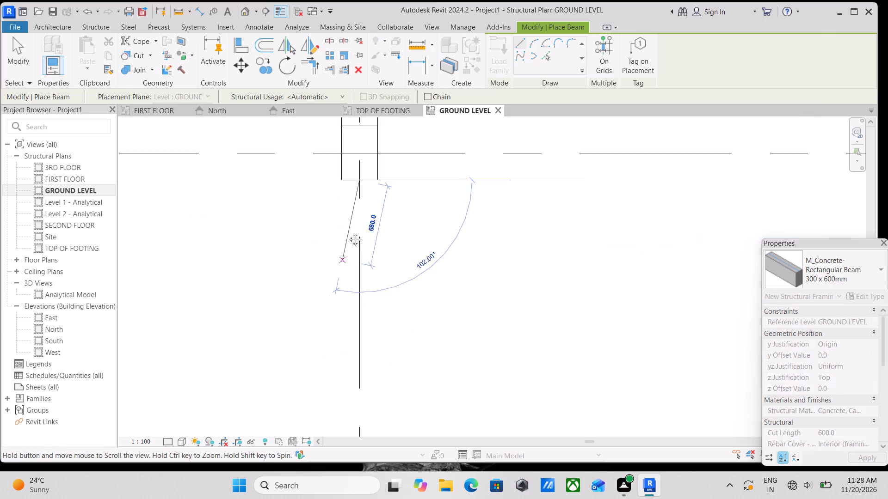
middle_drag(348, 232, 350, 229)
scroll(351, 306, down, 3)
middle_drag(351, 306, 386, 212)
scroll(395, 287, down, 3)
middle_drag(394, 288, 403, 225)
scroll(397, 289, up, 1)
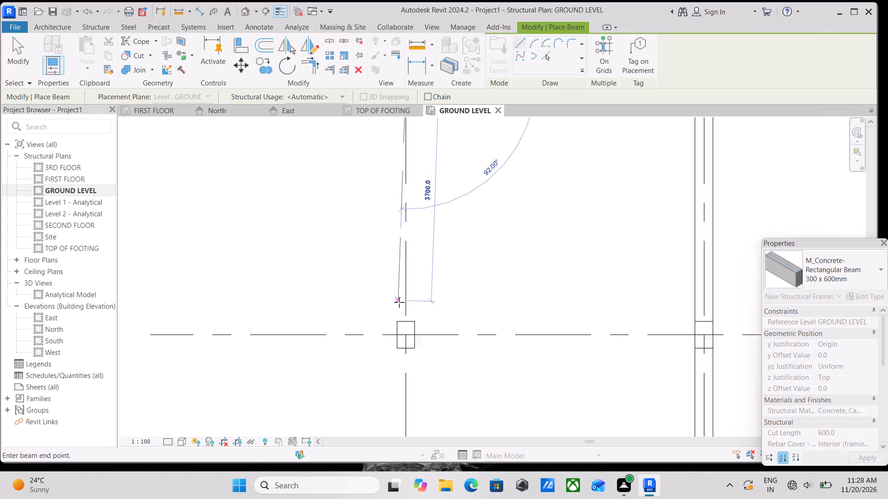
scroll(399, 302, up, 2)
scroll(407, 308, down, 1)
middle_drag(408, 310, 411, 273)
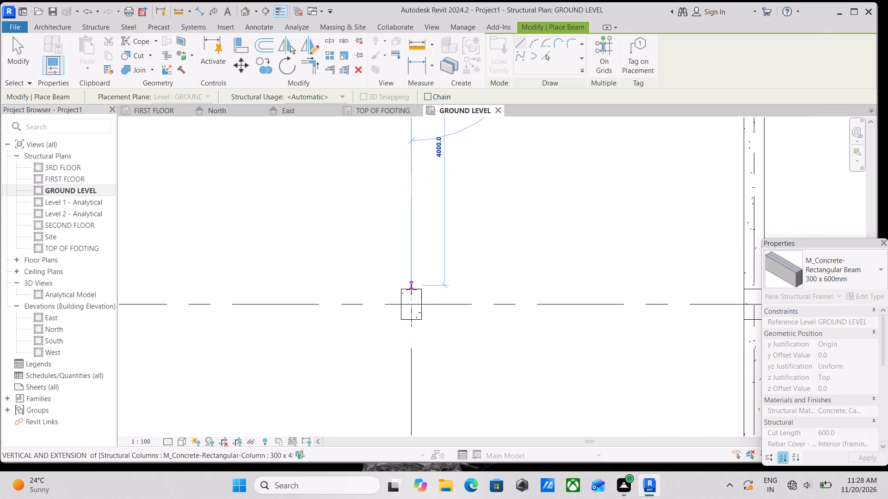
click(411, 293)
Place a 300 x 600mm concrete beam along grid C, between the facing sides of the columns at grids 1 and 2.
scroll(413, 291, down, 5)
scroll(471, 266, down, 4)
middle_drag(471, 265, 482, 228)
scroll(471, 274, up, 3)
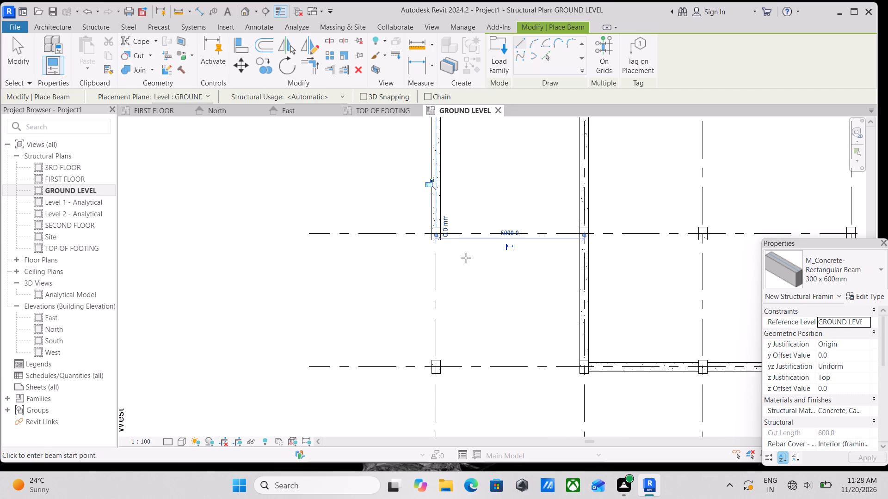
scroll(466, 258, up, 2)
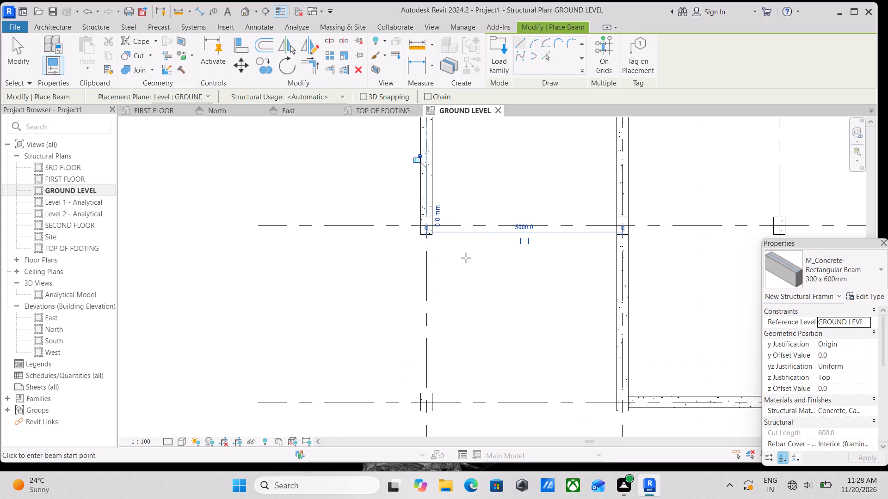
scroll(473, 232, up, 3)
scroll(432, 229, up, 8)
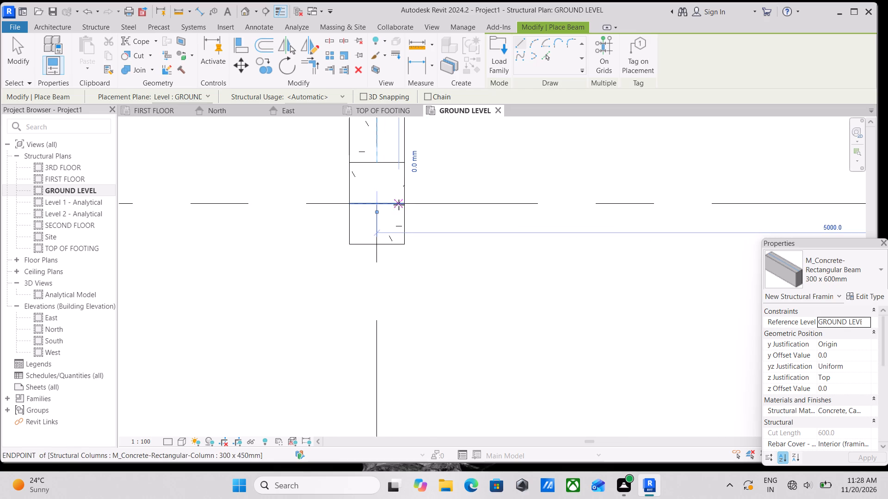
click(401, 206)
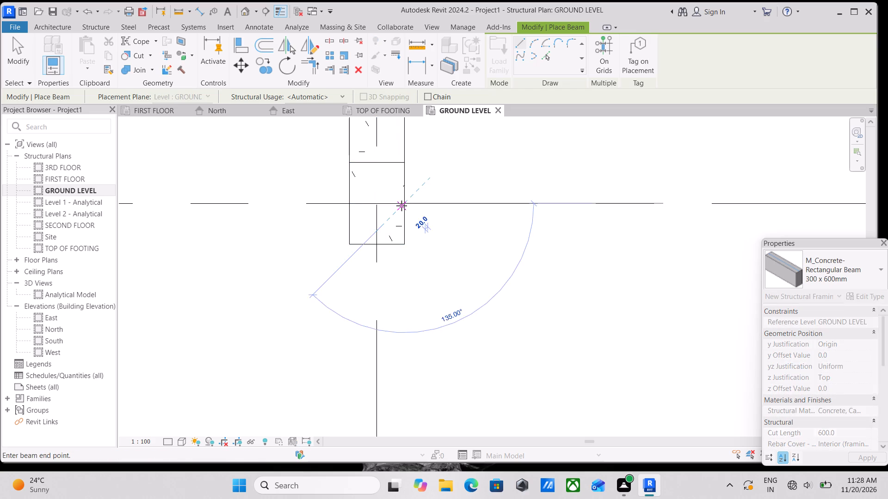
scroll(555, 201, down, 1)
middle_drag(555, 201, 235, 220)
scroll(518, 217, down, 4)
middle_drag(517, 217, 390, 219)
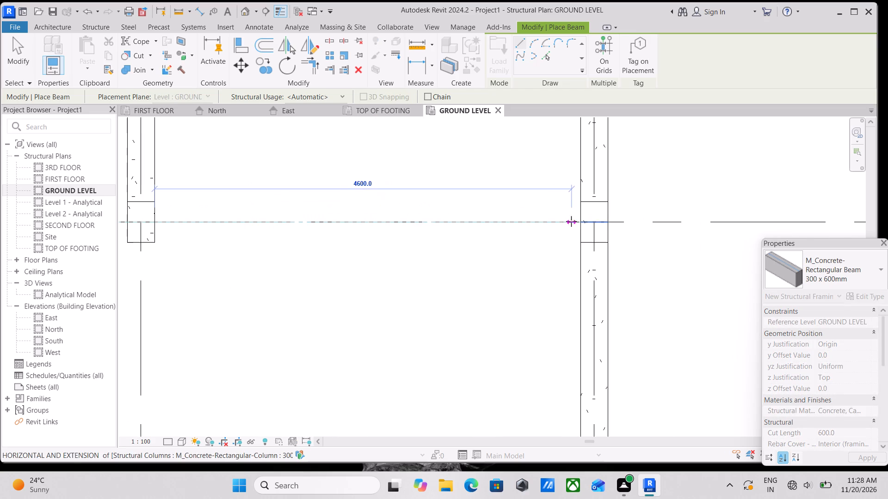
click(582, 224)
Place a 300 x 600mm concrete beam along grid C, between the facing sides of the columns at grids 2 and 3.
scroll(582, 224, down, 3)
middle_drag(582, 224, 515, 230)
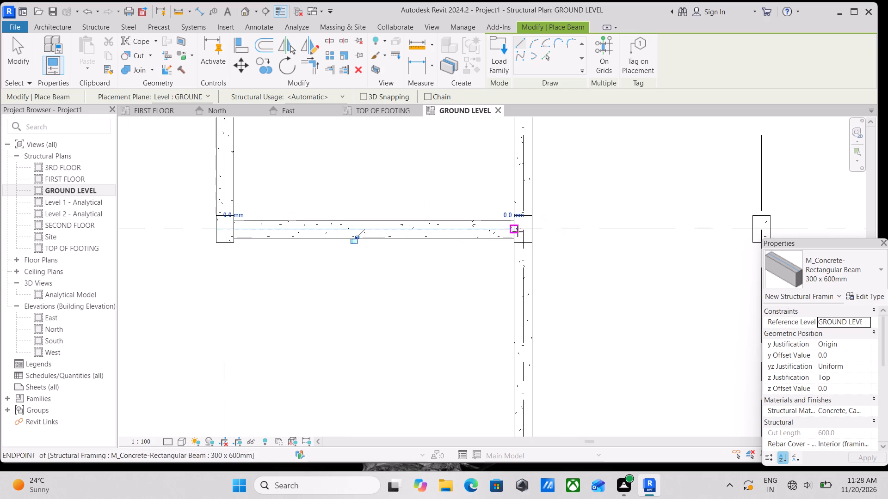
scroll(528, 234, up, 5)
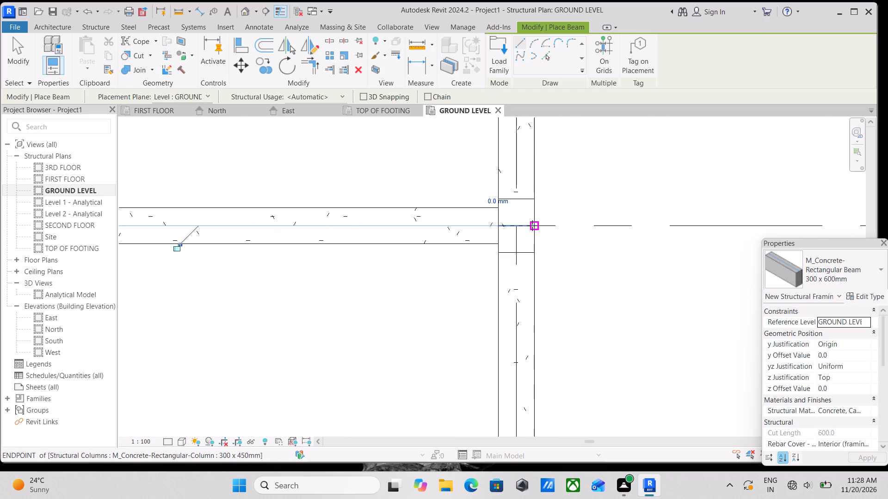
click(532, 225)
scroll(671, 215, down, 1)
middle_drag(670, 215, 472, 210)
scroll(568, 215, down, 2)
middle_drag(562, 218, 475, 219)
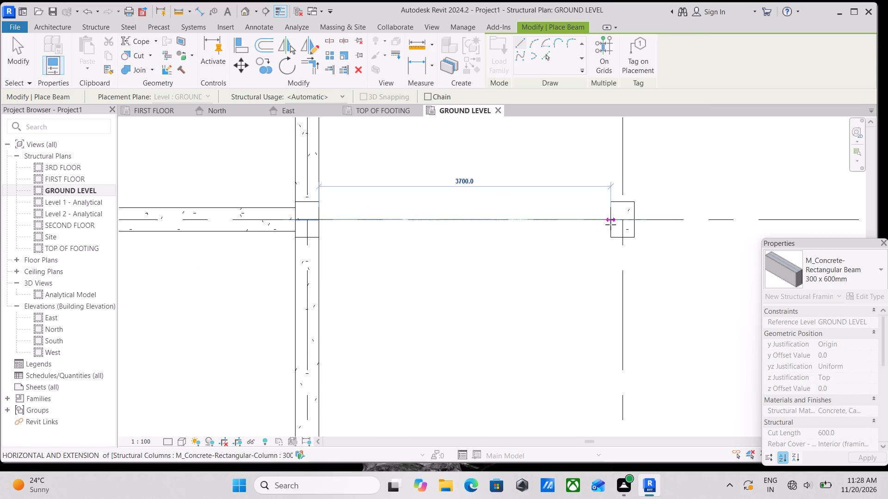
click(613, 219)
Place a 300 x 600mm concrete beam along grid 3, between the facing sides of the columns at grids C and D.
scroll(613, 219, down, 6)
middle_drag(640, 224, 565, 226)
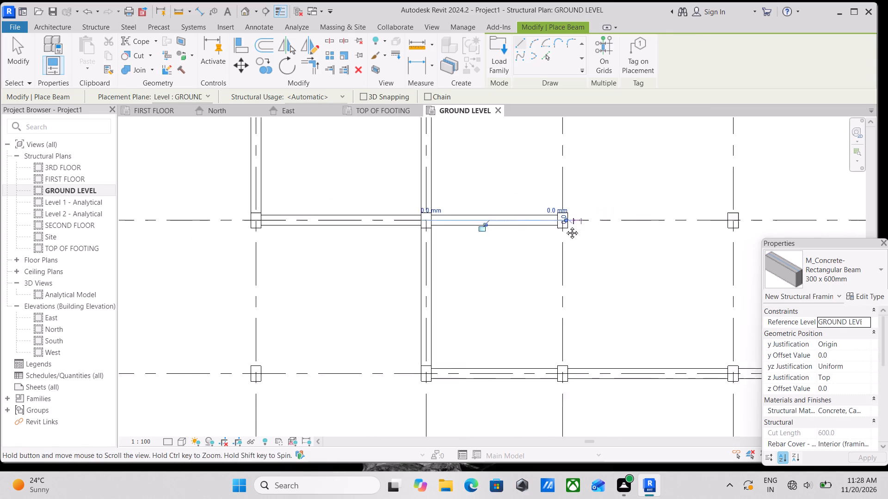
middle_drag(565, 226, 548, 228)
scroll(536, 233, up, 11)
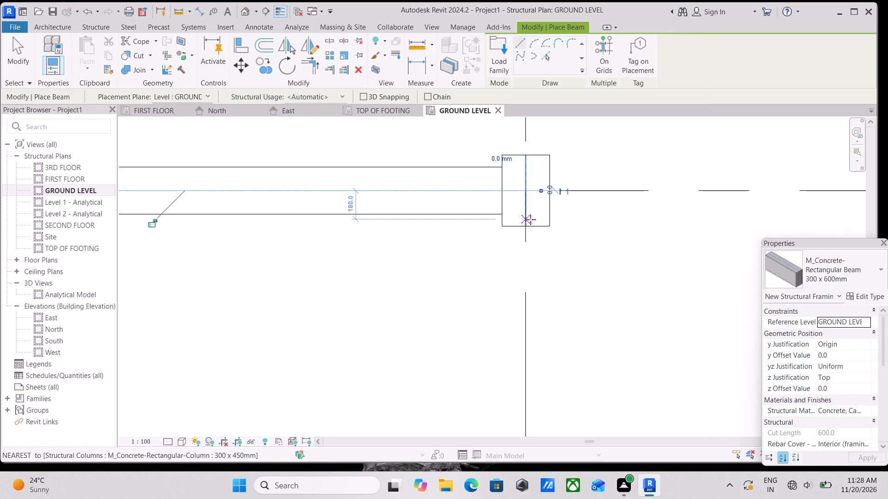
click(530, 224)
scroll(526, 265, down, 2)
middle_drag(526, 265, 533, 140)
scroll(504, 309, down, 3)
middle_drag(505, 307, 512, 257)
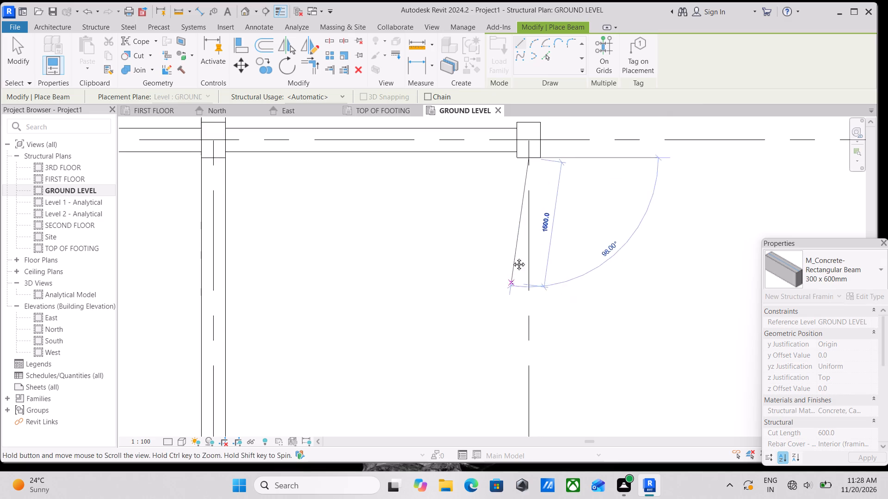
middle_drag(512, 257, 517, 190)
scroll(517, 303, down, 2)
middle_drag(519, 287, 529, 234)
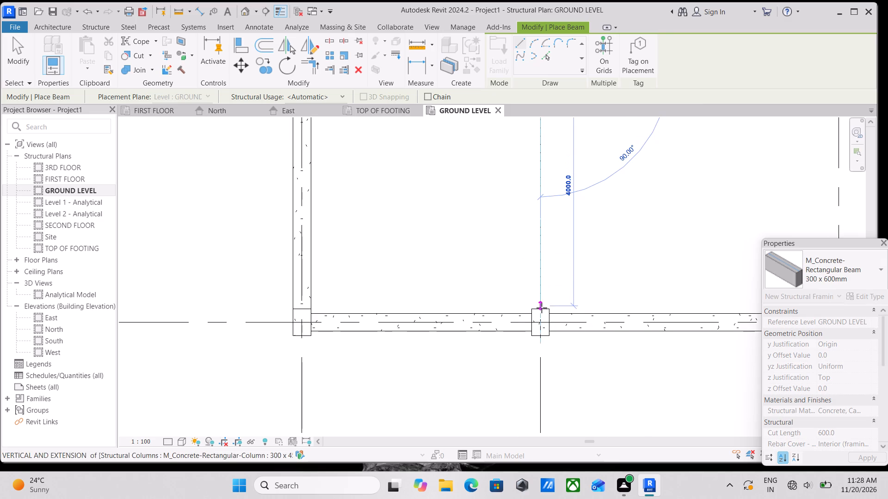
click(540, 312)
Place a 300 x 600mm concrete beam along grid C, between the facing sides of the columns at grids 3 and 4.
scroll(569, 249, down, 7)
middle_drag(593, 219, 571, 290)
scroll(571, 290, up, 1)
scroll(584, 250, up, 3)
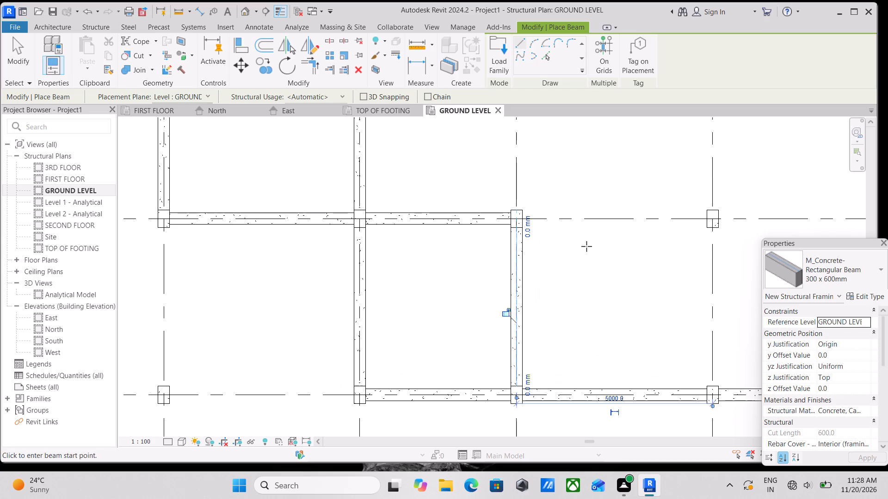
scroll(580, 235, up, 3)
scroll(502, 217, up, 8)
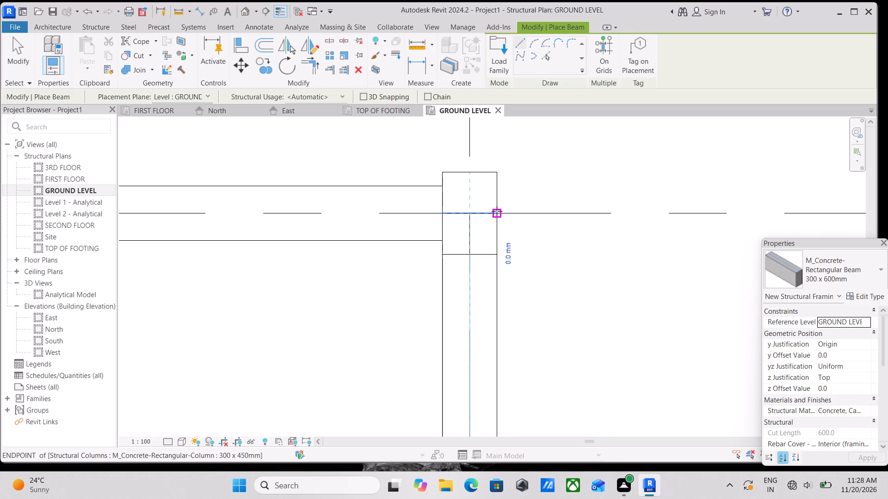
click(497, 212)
scroll(706, 221, down, 2)
middle_drag(706, 221, 476, 214)
scroll(625, 201, down, 1)
middle_drag(606, 206, 427, 219)
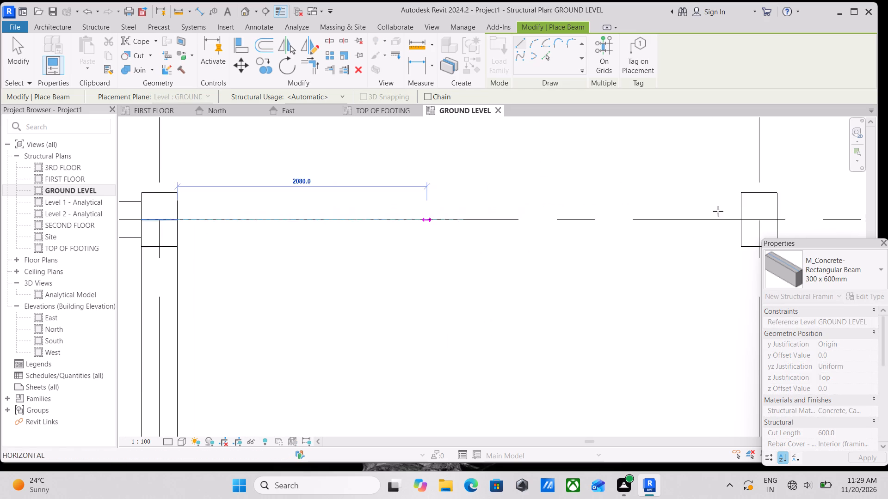
middle_drag(716, 211, 610, 219)
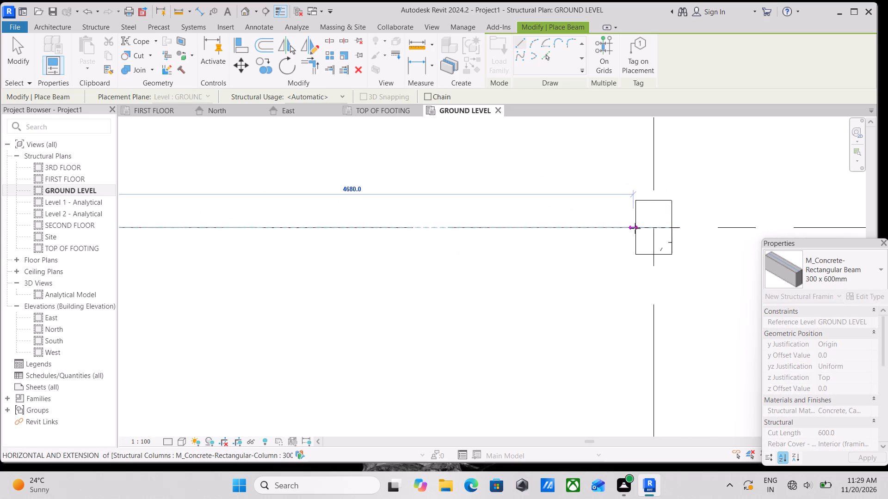
click(637, 228)
Place a 300 x 600mm concrete beam along grid C, between the facing sides of the columns at grids 4 and 5.
scroll(637, 227, down, 5)
middle_drag(695, 227, 595, 219)
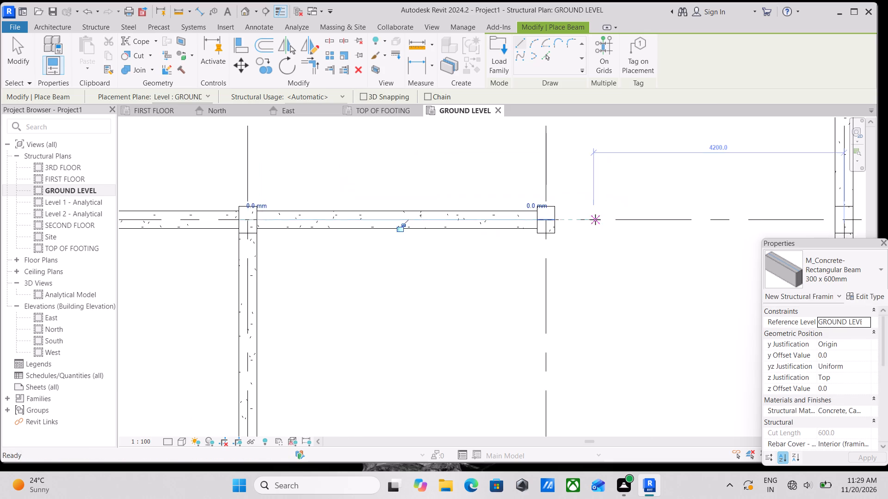
scroll(592, 220, up, 3)
scroll(547, 219, up, 4)
click(527, 222)
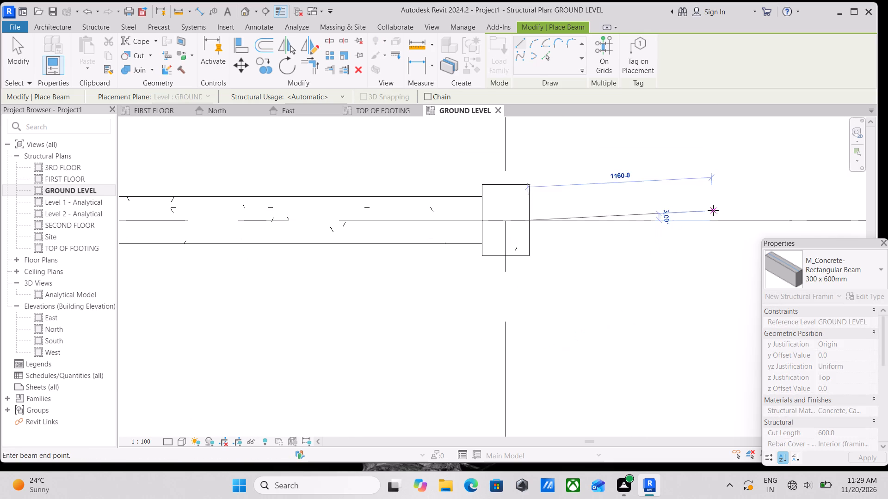
scroll(713, 210, down, 1)
middle_drag(713, 210, 494, 217)
scroll(642, 218, down, 2)
middle_drag(642, 218, 517, 225)
scroll(665, 224, down, 2)
middle_drag(664, 224, 551, 231)
scroll(564, 232, up, 1)
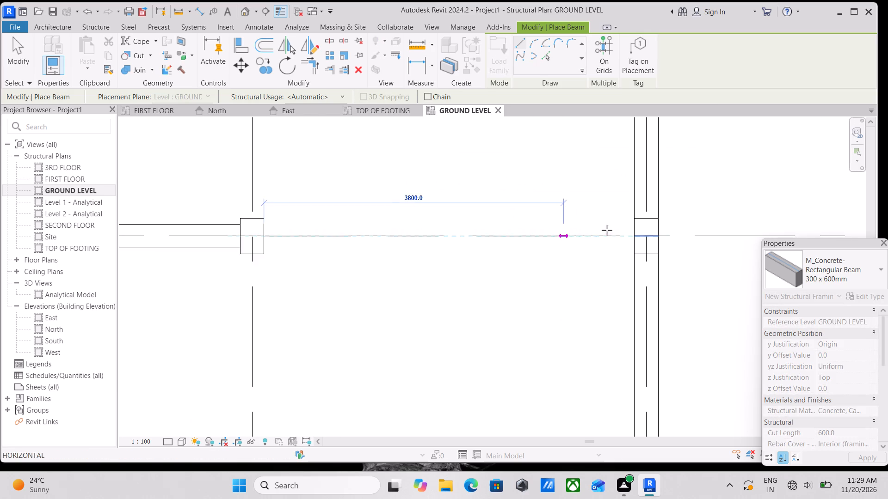
click(645, 239)
Place a 300 x 600mm concrete beam along grid 4, between the facing sides of the columns at grids D and C.
scroll(645, 239, down, 5)
scroll(524, 243, down, 4)
middle_drag(524, 243, 577, 187)
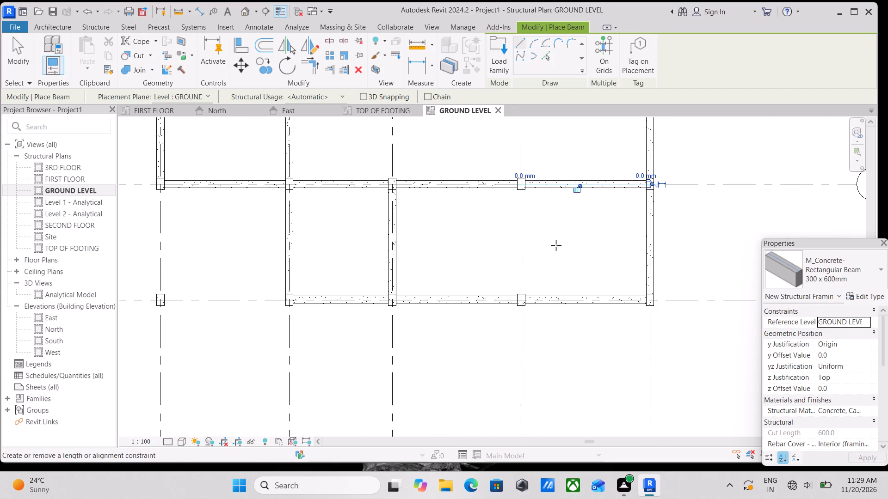
scroll(540, 280, up, 7)
click(503, 312)
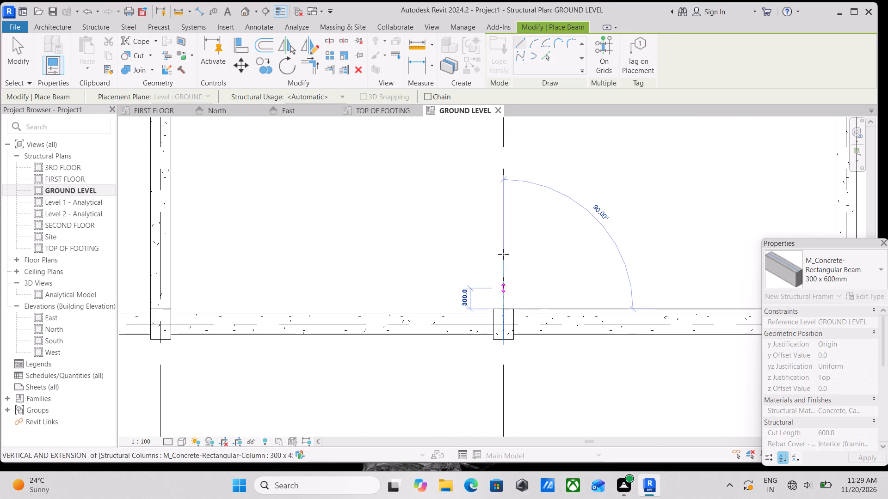
middle_drag(503, 159, 510, 313)
middle_drag(520, 207, 514, 240)
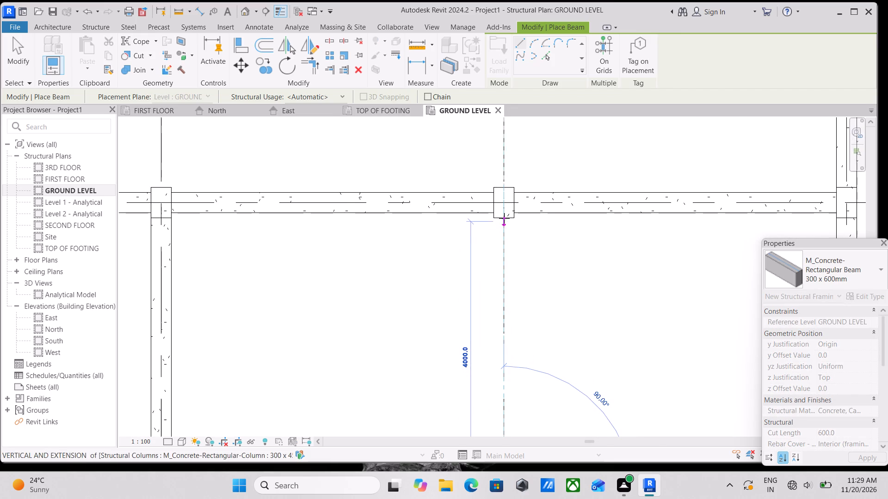
click(504, 218)
Place a 300 x 600mm concrete beam along grid 4, between the facing sides of the columns at grids C and B.
scroll(504, 218, down, 5)
scroll(506, 204, up, 2)
scroll(514, 181, down, 1)
middle_drag(516, 183, 534, 268)
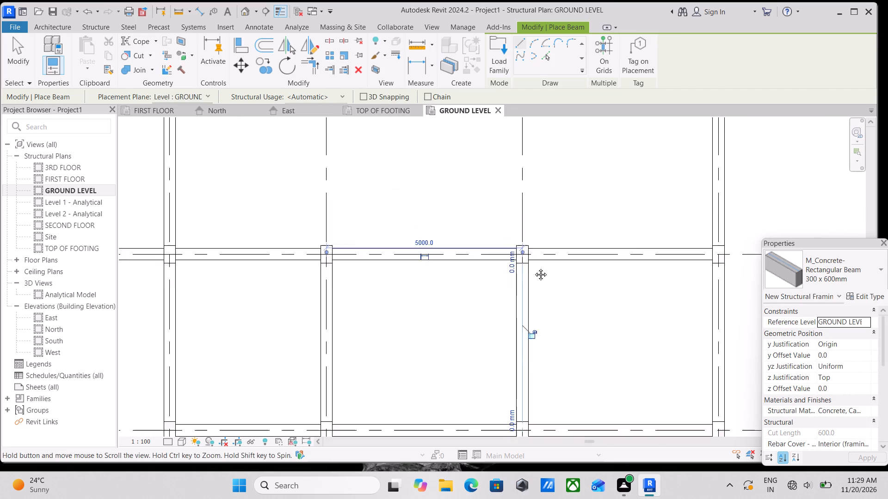
middle_drag(534, 268, 526, 309)
scroll(523, 258, down, 2)
scroll(515, 303, up, 5)
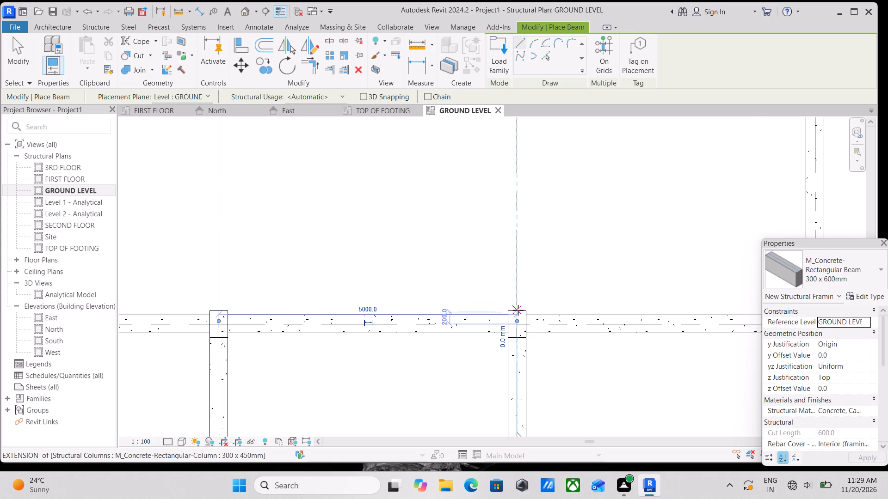
click(520, 312)
middle_drag(514, 205, 495, 392)
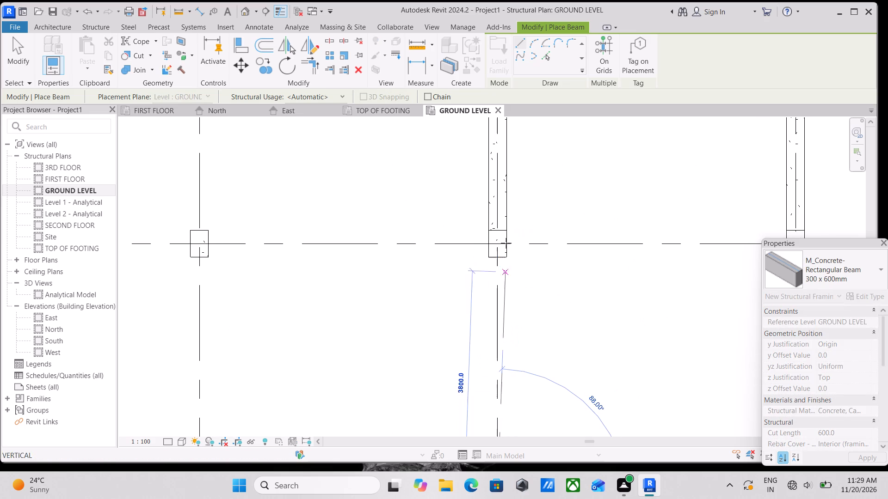
click(499, 257)
Place a 300 x 600mm concrete beam along grid B, between the facing sides of the columns at grids 5 and 4.
scroll(499, 256, down, 4)
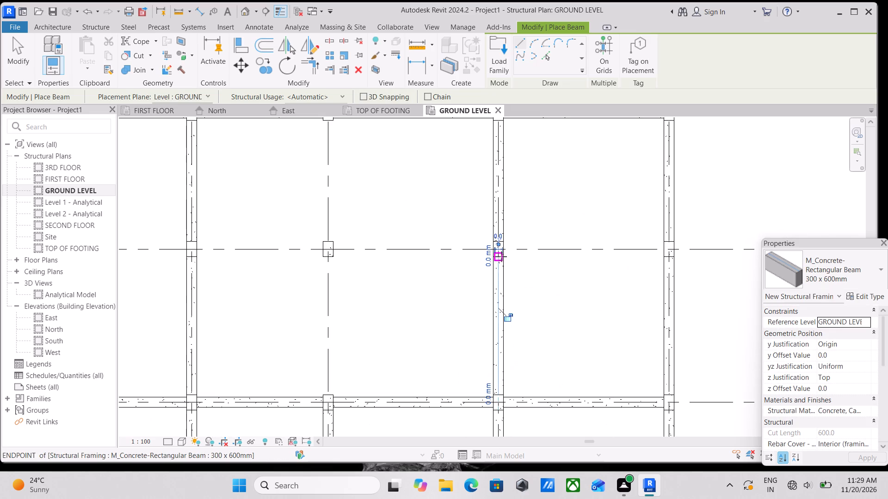
scroll(688, 235, up, 3)
scroll(648, 260, up, 3)
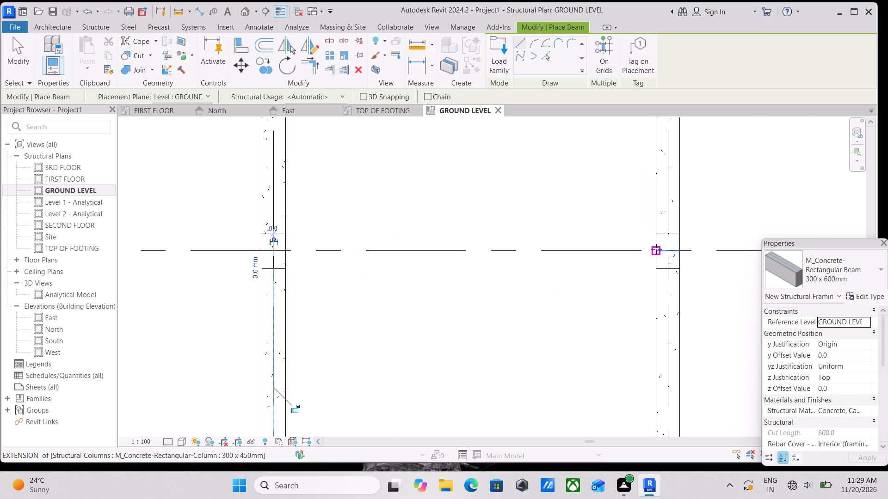
click(658, 249)
middle_drag(402, 243, 592, 270)
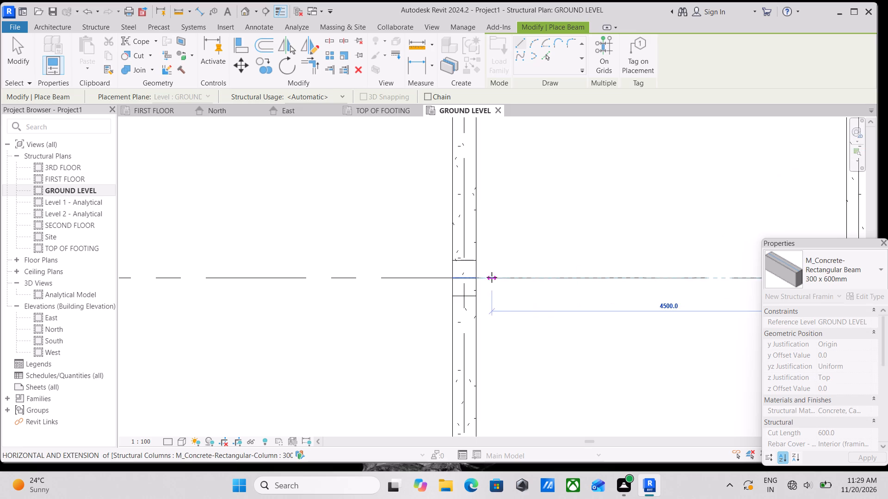
click(473, 273)
Place a 300 x 600mm concrete beam along grid B, between the facing sides of the columns at grids 4 and 3.
scroll(473, 273, down, 1)
middle_drag(477, 274, 620, 274)
scroll(600, 280, up, 3)
click(598, 280)
middle_drag(208, 235, 400, 251)
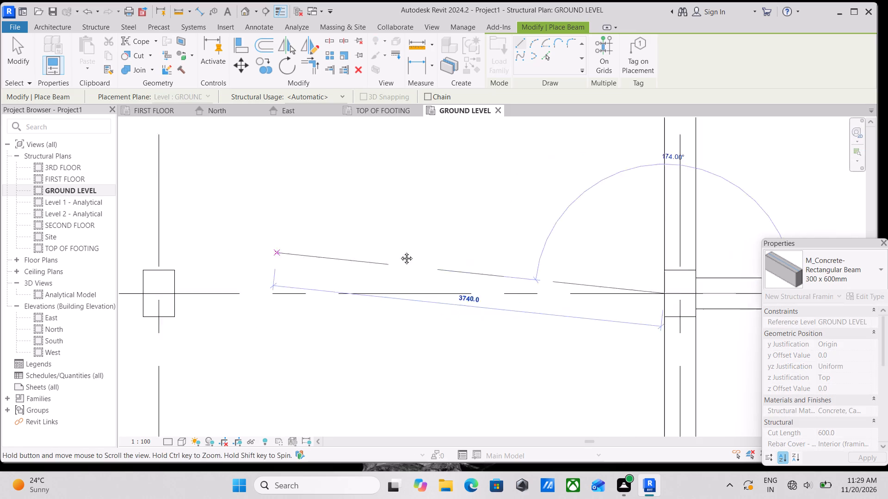
middle_drag(400, 251, 598, 230)
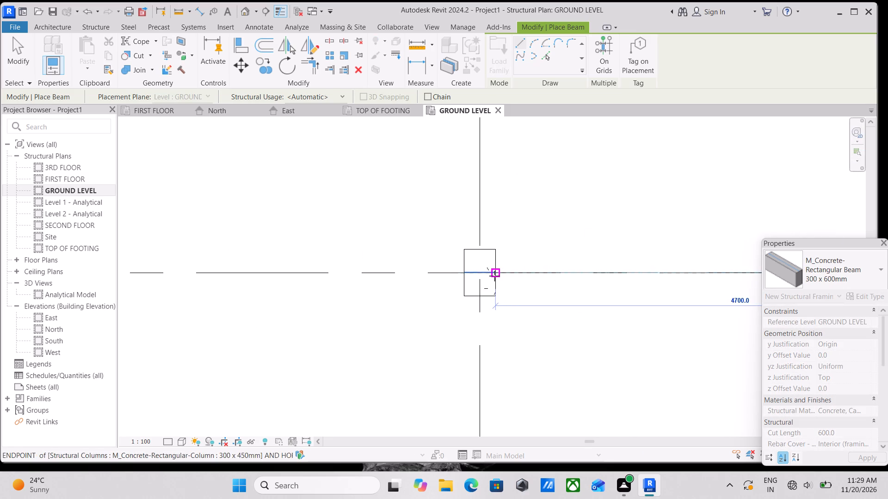
click(494, 276)
Place a 300 x 600mm concrete beam along grid B, between the facing sides of the columns at grids 3 and 2.
scroll(494, 276, down, 3)
middle_drag(492, 276, 566, 275)
scroll(558, 275, up, 3)
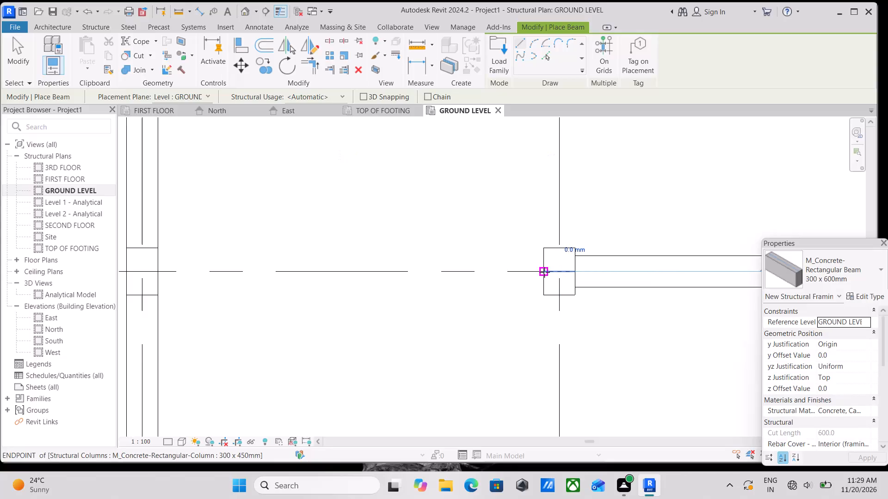
click(544, 272)
middle_drag(282, 276, 658, 277)
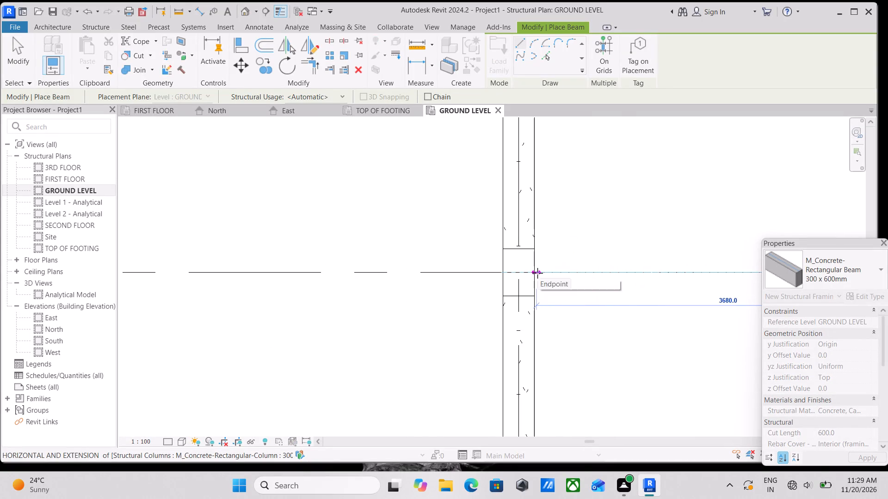
click(533, 273)
Place a 300 x 600mm concrete beam along grid B, between the facing sides of the columns at grids 2 and 1.
scroll(533, 273, down, 4)
scroll(519, 276, up, 2)
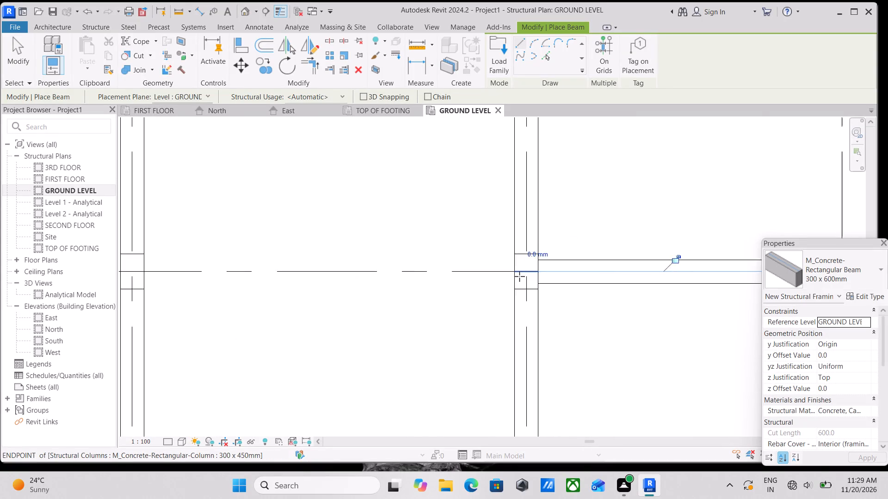
scroll(519, 276, up, 3)
click(513, 269)
middle_drag(323, 284, 705, 271)
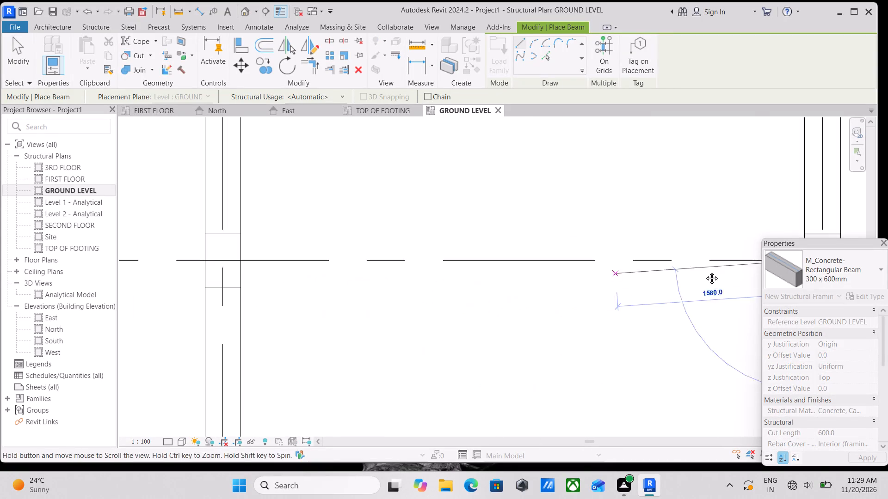
middle_drag(705, 271, 707, 271)
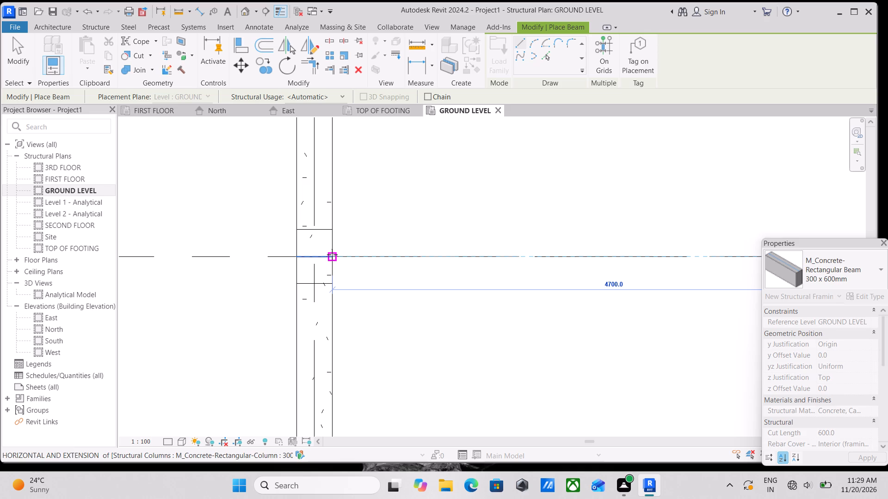
click(332, 255)
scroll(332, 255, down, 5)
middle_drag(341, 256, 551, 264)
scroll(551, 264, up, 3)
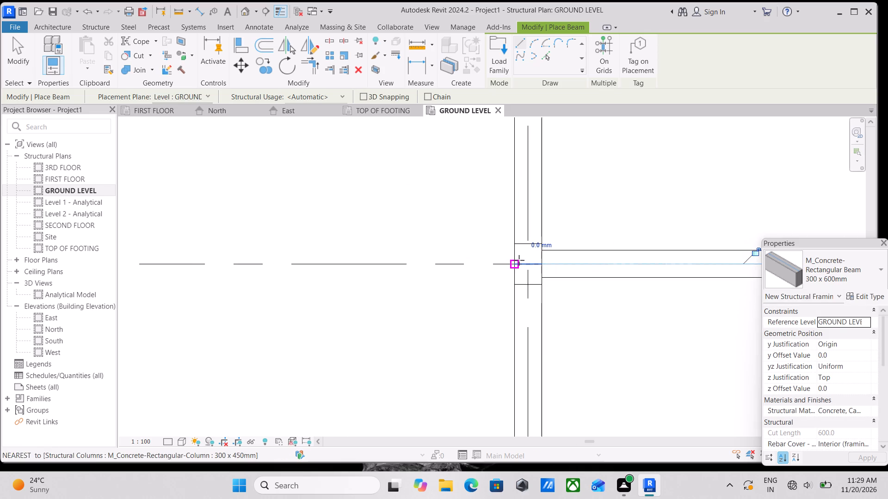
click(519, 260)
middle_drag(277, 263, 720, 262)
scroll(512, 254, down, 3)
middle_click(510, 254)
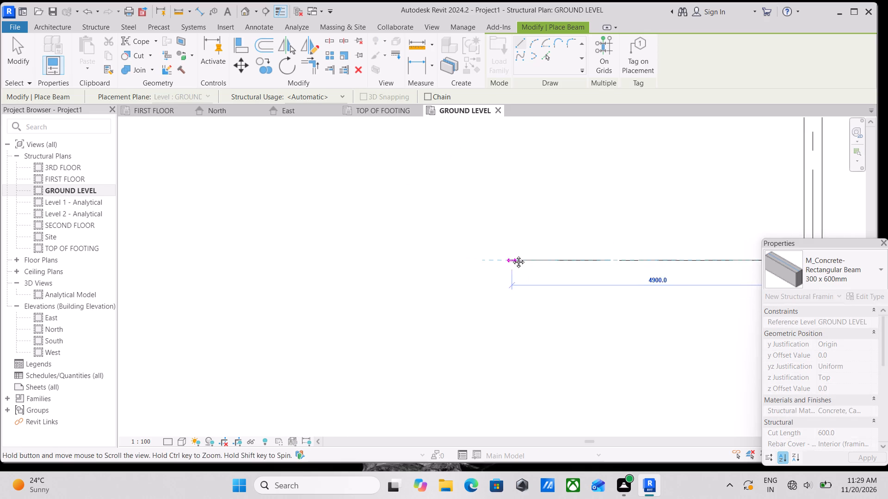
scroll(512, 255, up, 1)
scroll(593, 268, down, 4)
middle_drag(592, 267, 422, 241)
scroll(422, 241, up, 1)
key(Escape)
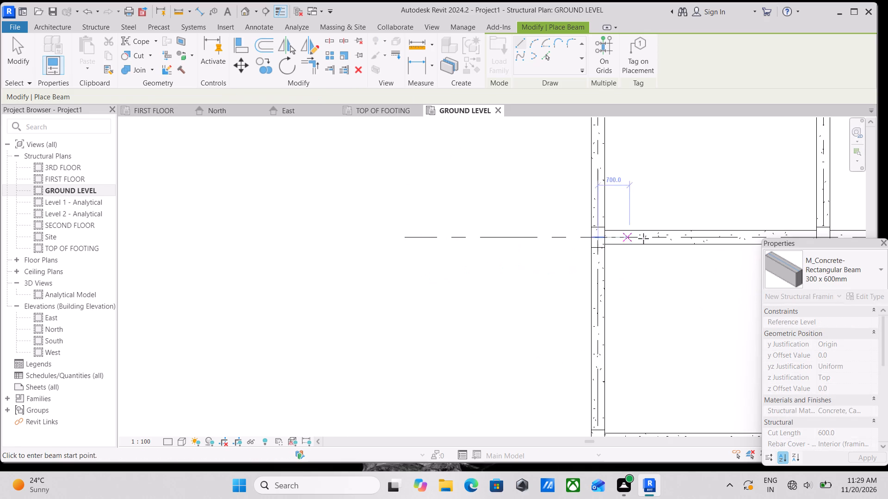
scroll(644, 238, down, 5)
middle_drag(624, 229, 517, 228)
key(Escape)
Place a 300 x 600mm concrete beam along grid 3, between the facing sides of the columns at grids A and B.
middle_drag(654, 231, 550, 212)
scroll(626, 142, up, 4)
middle_drag(630, 189, 636, 211)
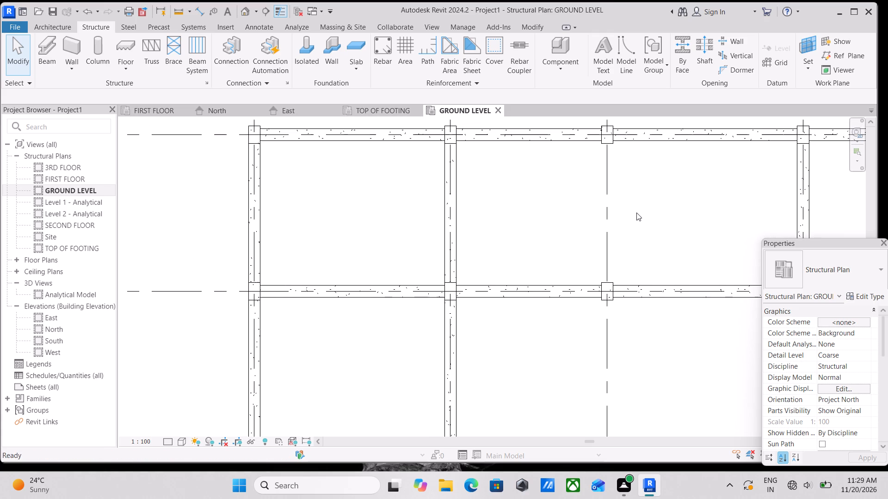
text(BM)
scroll(622, 157, up, 6)
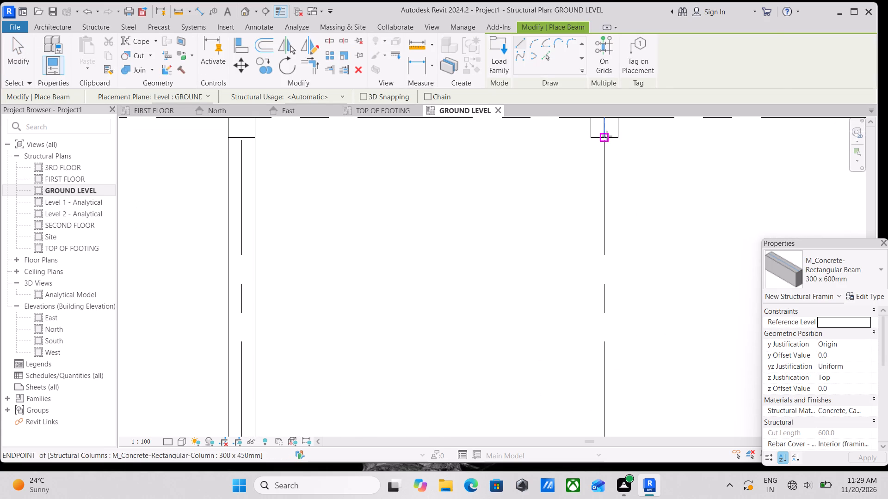
click(609, 136)
scroll(594, 317, down, 1)
middle_drag(594, 317, 602, 202)
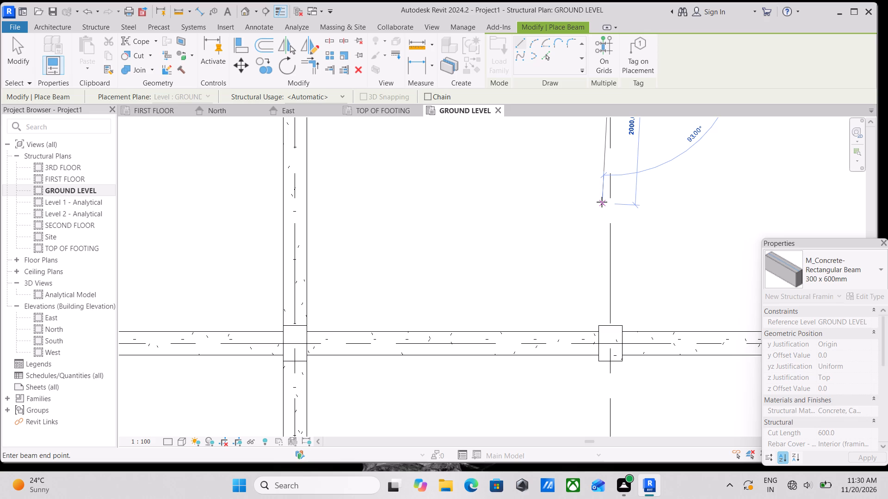
scroll(713, 170, down, 4)
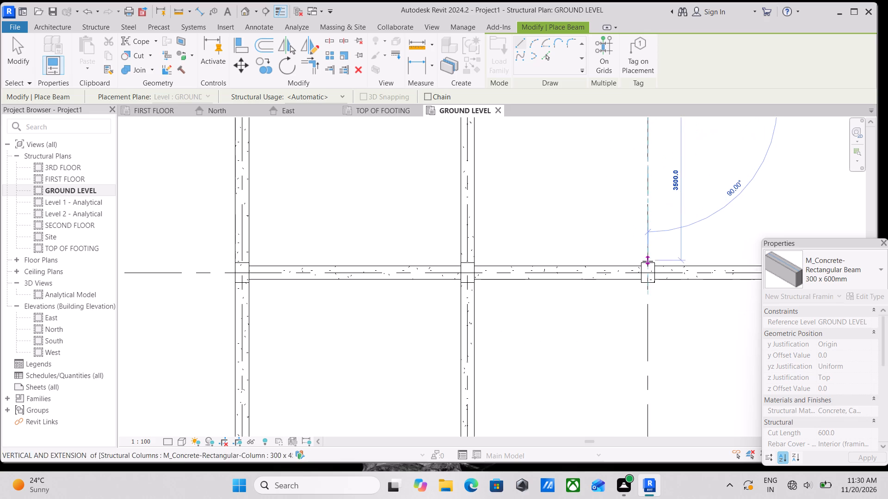
click(649, 263)
Place a 300 x 600mm concrete beam along grid 3, between the facing sides of the columns at grids B and C, and end beam placement.
scroll(649, 263, down, 6)
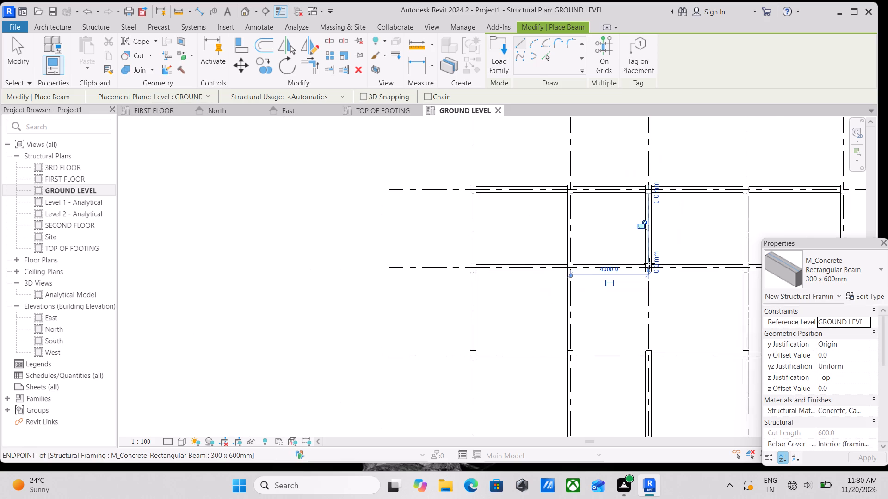
middle_drag(675, 253, 679, 202)
scroll(671, 264, up, 3)
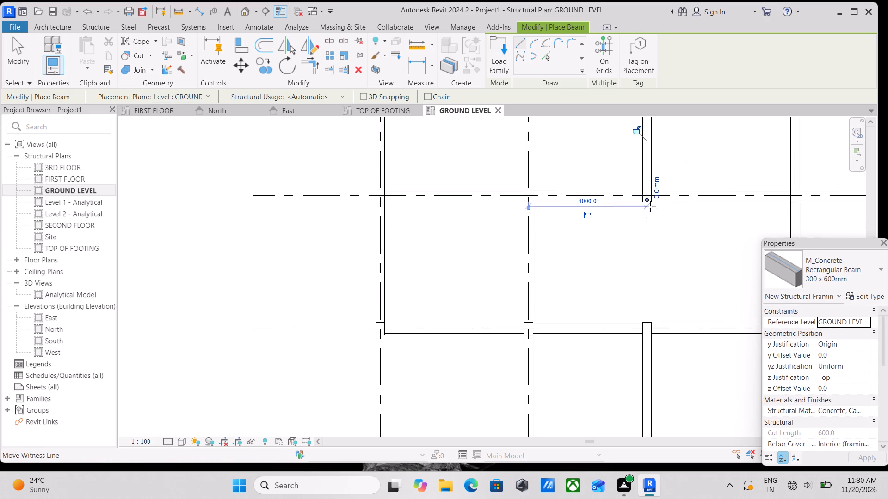
scroll(654, 207, up, 12)
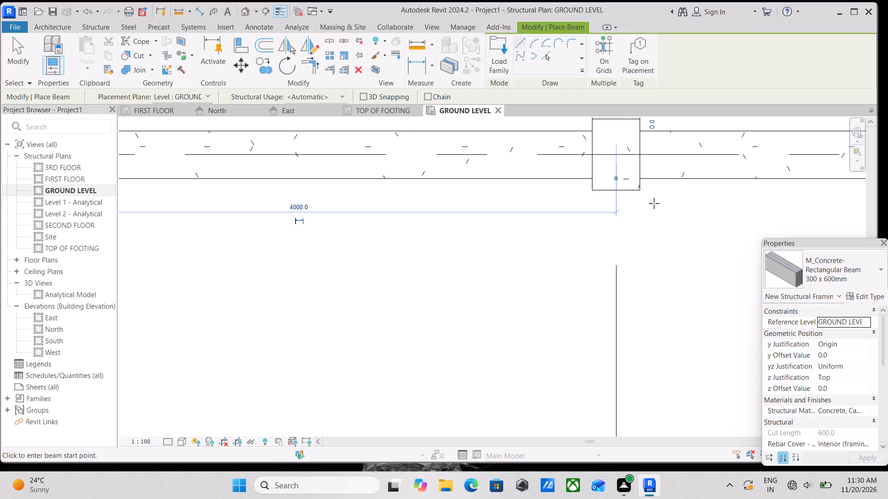
scroll(616, 191, up, 3)
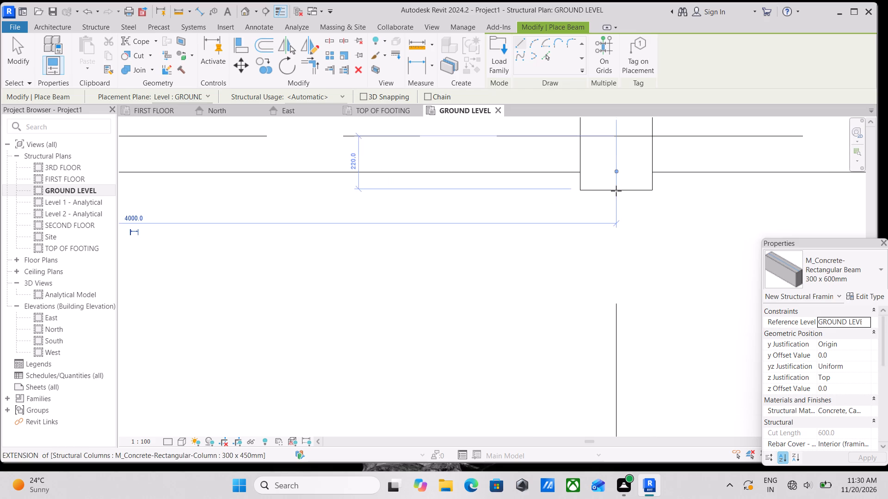
scroll(618, 192, up, 3)
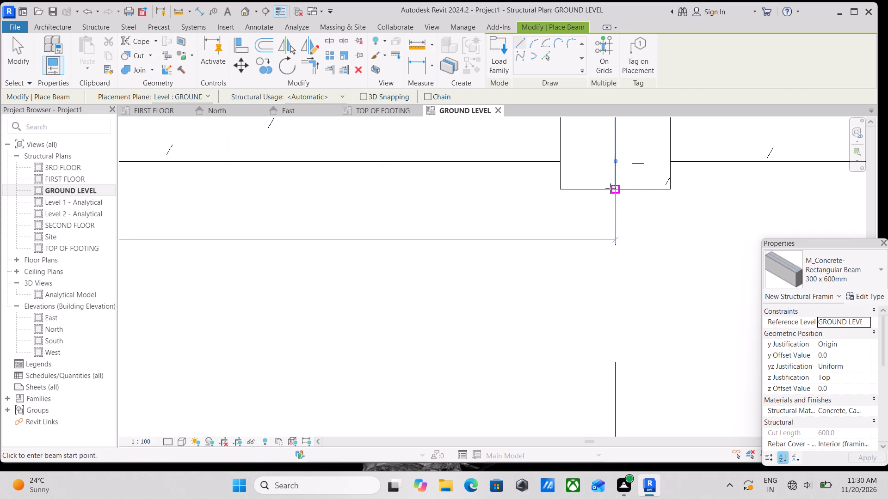
click(616, 187)
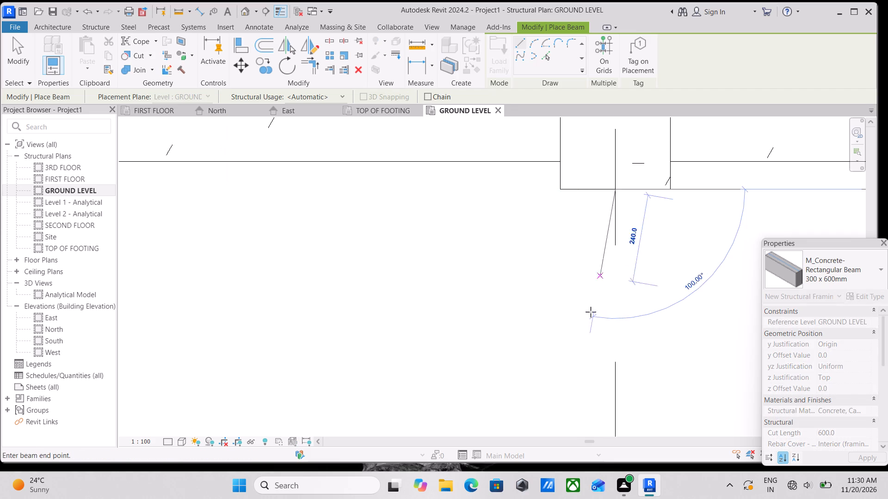
scroll(582, 341, down, 2)
middle_drag(588, 328, 618, 110)
scroll(636, 260, down, 3)
middle_drag(635, 260, 645, 132)
scroll(631, 281, down, 8)
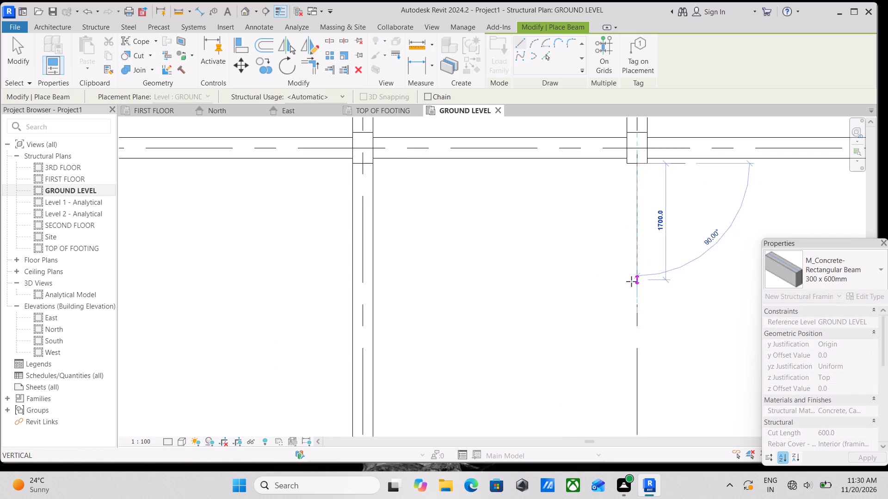
scroll(631, 281, down, 2)
middle_drag(630, 279, 623, 153)
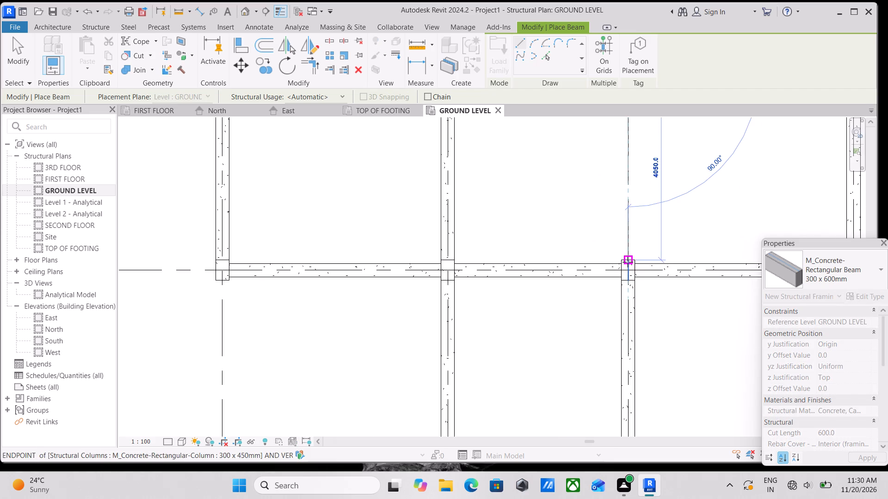
click(628, 262)
scroll(628, 262, down, 9)
middle_drag(628, 262, 623, 286)
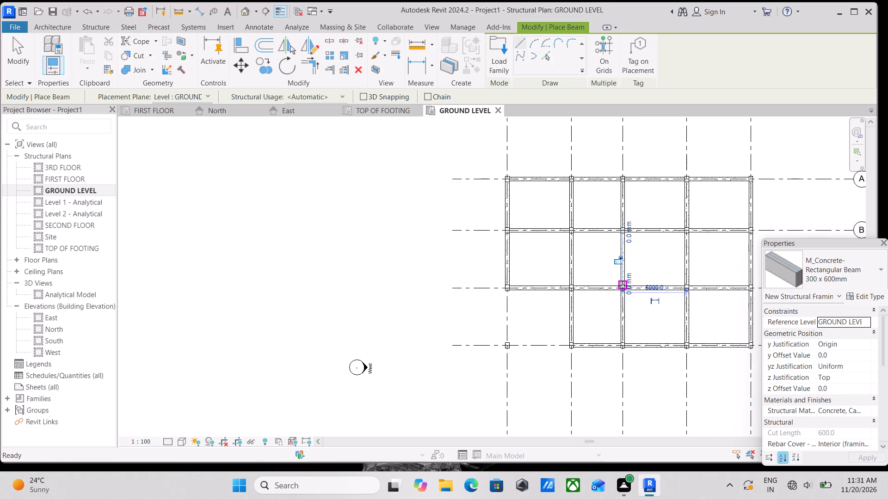
key(Escape)
key(Escape)
Align the outer edge of the grid A beam between grids 1 and 2 with the outer face of the column at grids A and 1.
scroll(604, 226, up, 3)
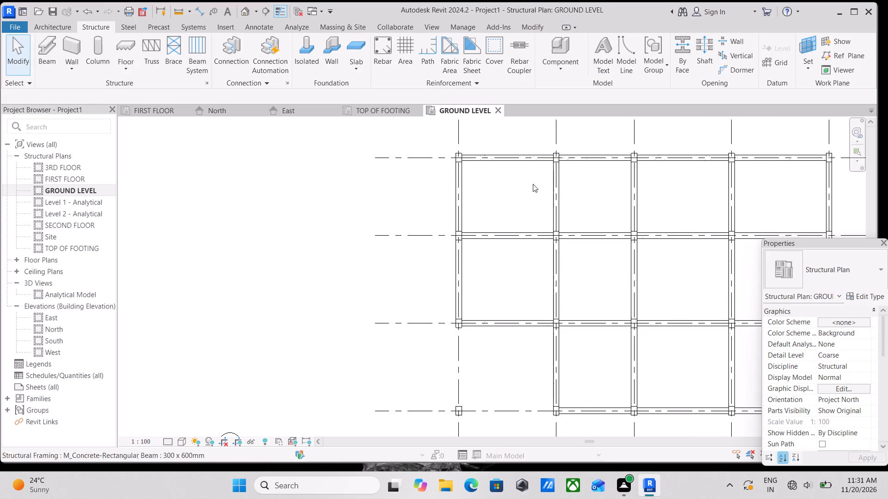
scroll(501, 176, up, 2)
key(Escape)
middle_drag(474, 171, 494, 229)
key(a)
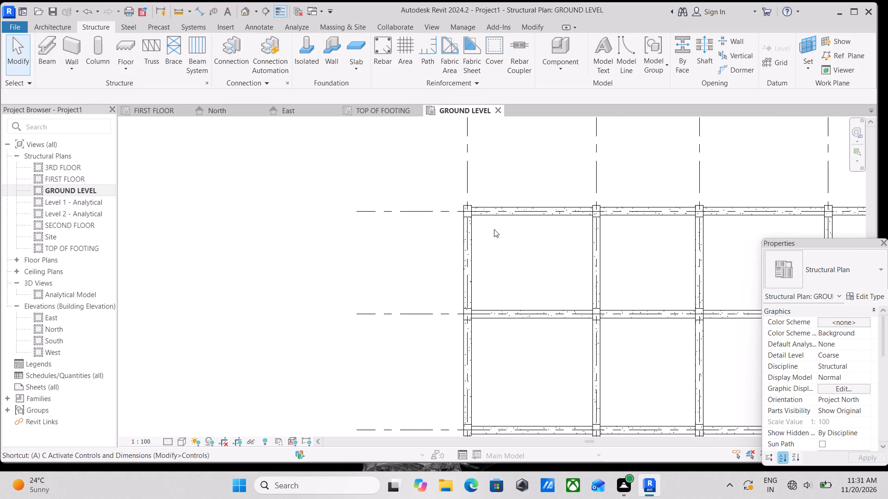
key(l)
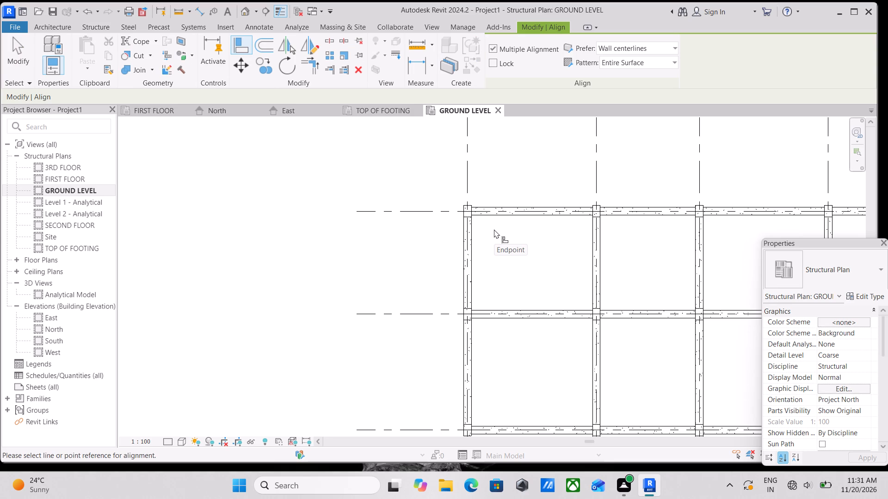
scroll(499, 212, up, 6)
scroll(456, 213, up, 3)
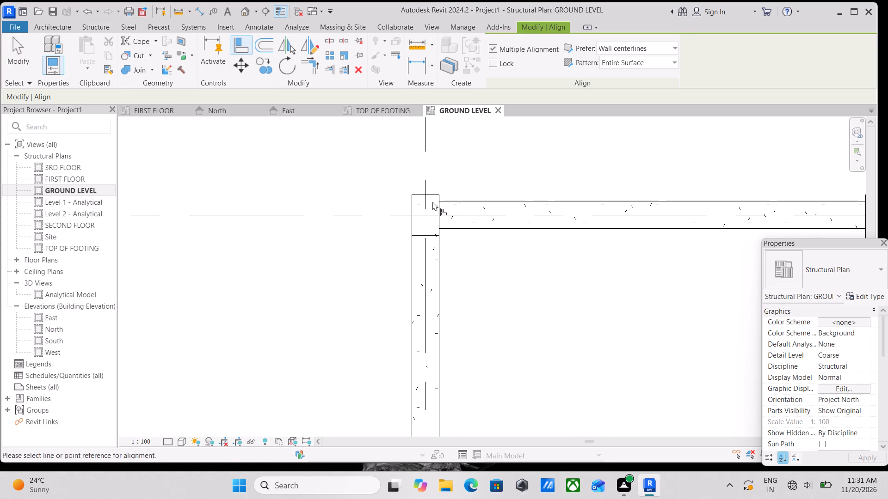
click(433, 195)
click(450, 199)
Align the outer edges of the remaining grid A beams, from grid 2 to grid 5, to the same outer column face.
scroll(512, 212, down, 2)
middle_drag(500, 211, 413, 211)
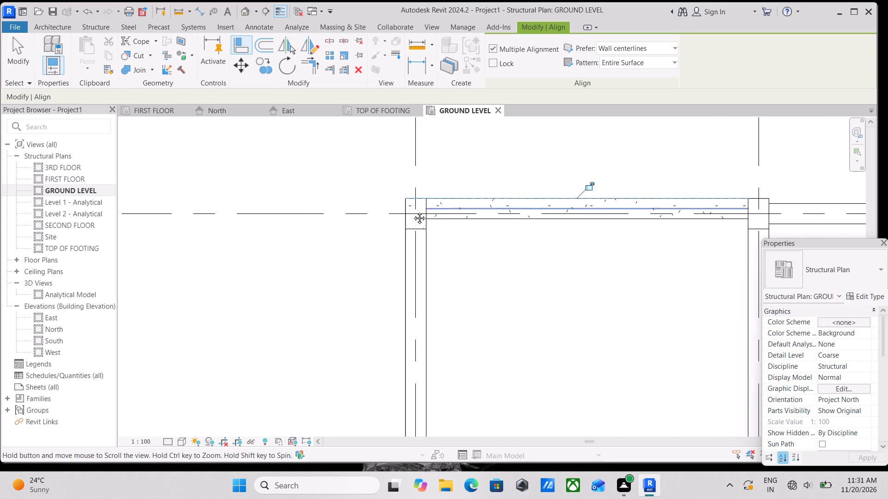
middle_drag(413, 211, 284, 215)
click(620, 206)
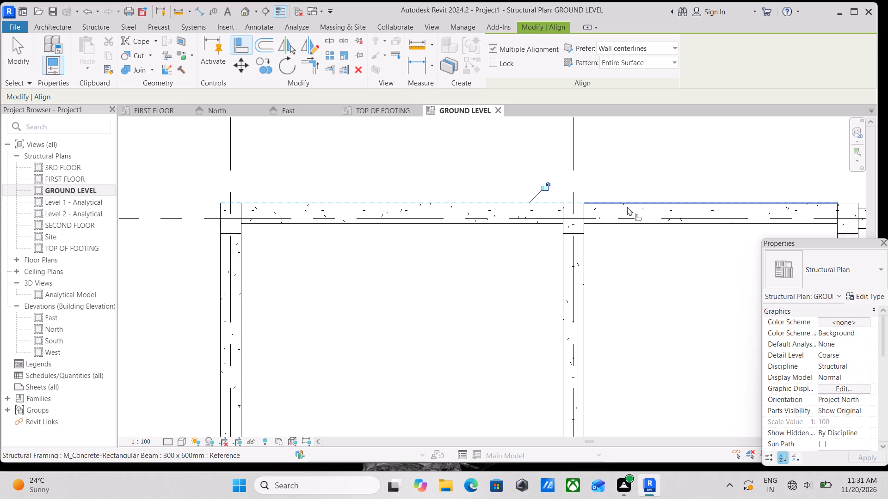
middle_drag(620, 205, 414, 204)
click(672, 206)
middle_drag(661, 204, 500, 219)
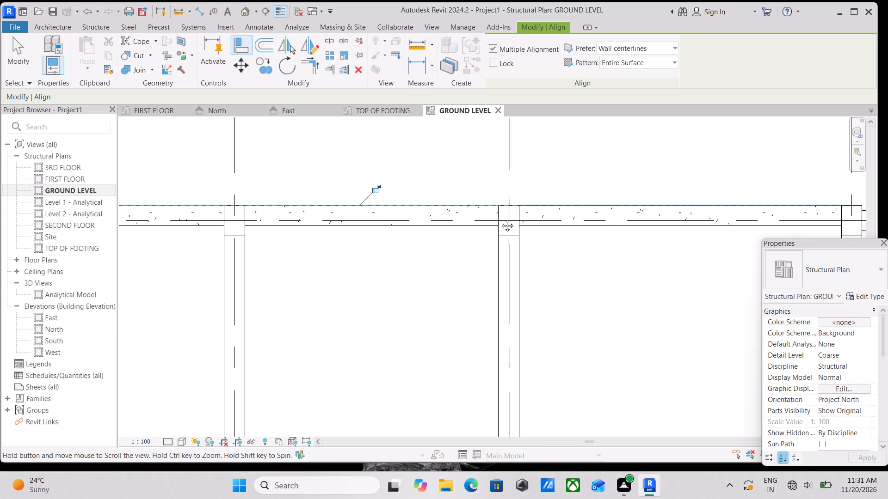
middle_drag(500, 219, 441, 221)
middle_drag(578, 222, 445, 216)
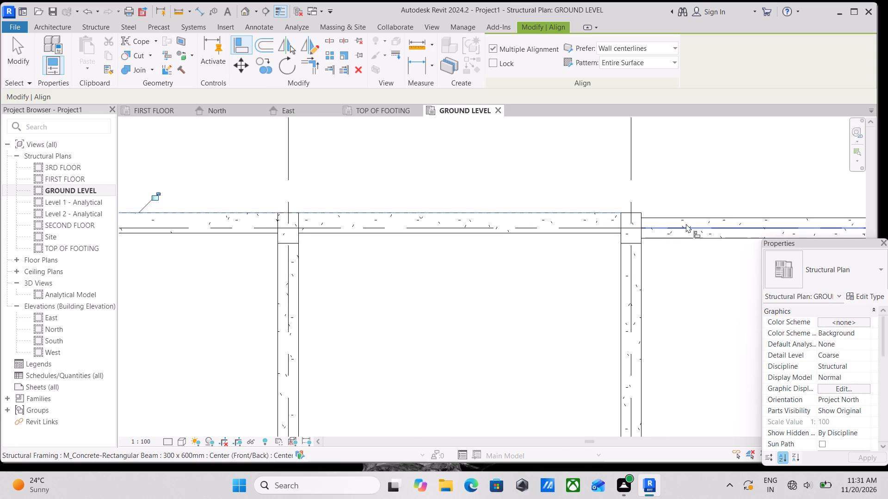
click(686, 215)
With Multiple Alignment on, align the outer edge of the grid D beam between grids 4 and 5 with the outer face of column D-5.
scroll(686, 215, down, 3)
middle_drag(683, 213, 450, 186)
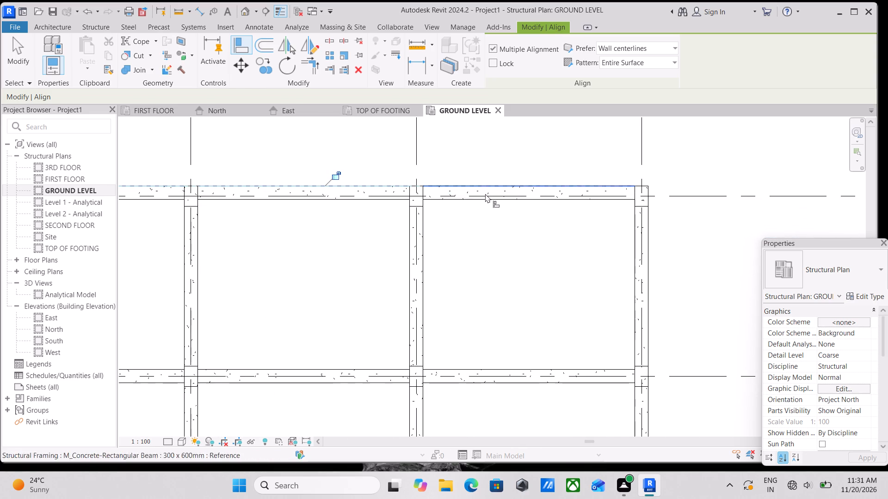
scroll(629, 214, up, 2)
scroll(639, 217, down, 5)
scroll(493, 249, down, 3)
middle_drag(493, 248, 536, 169)
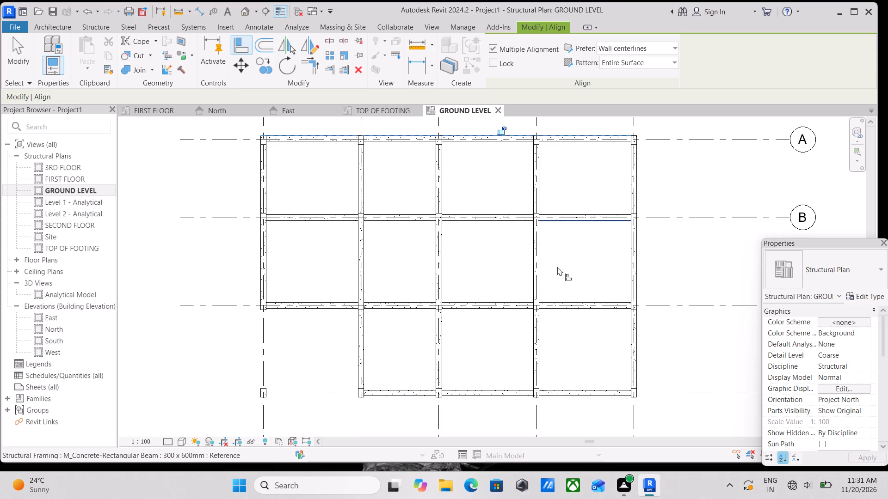
middle_drag(556, 326, 567, 280)
scroll(602, 376, up, 6)
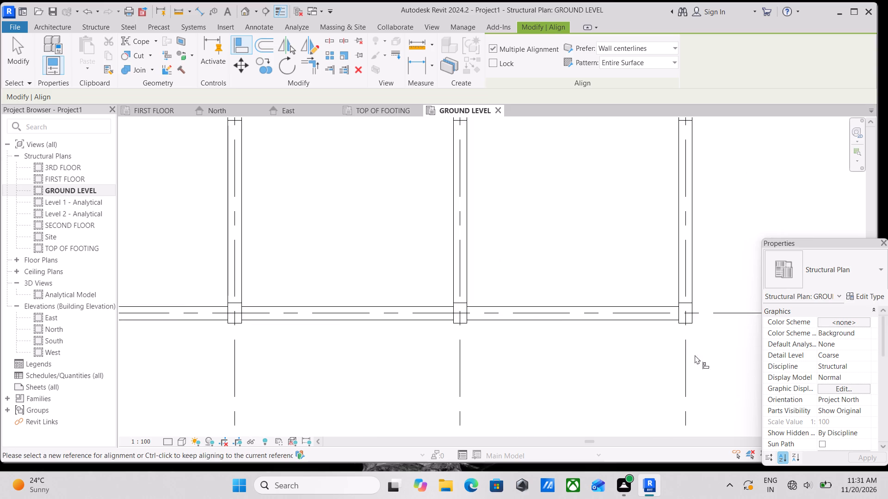
scroll(707, 352, up, 3)
scroll(672, 313, up, 2)
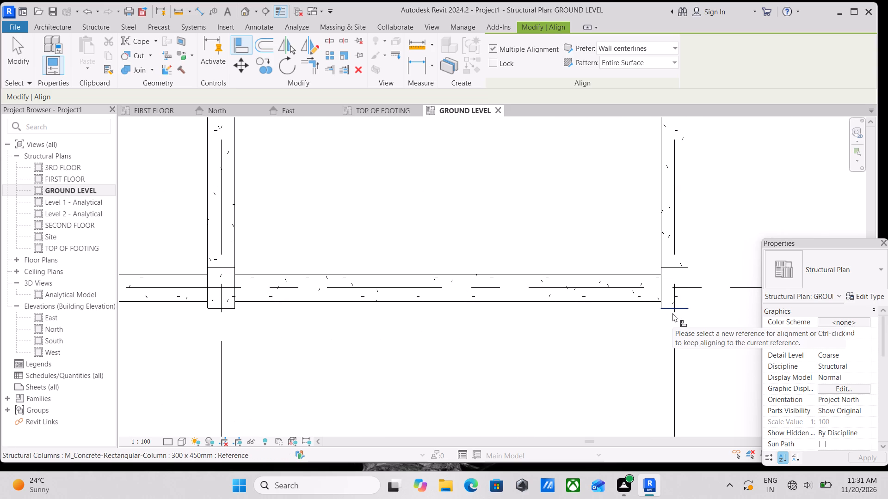
click(496, 48)
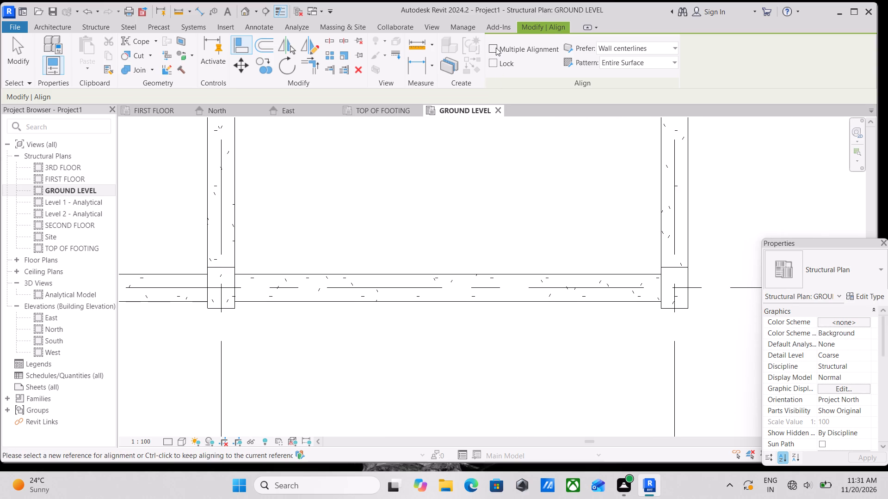
click(495, 46)
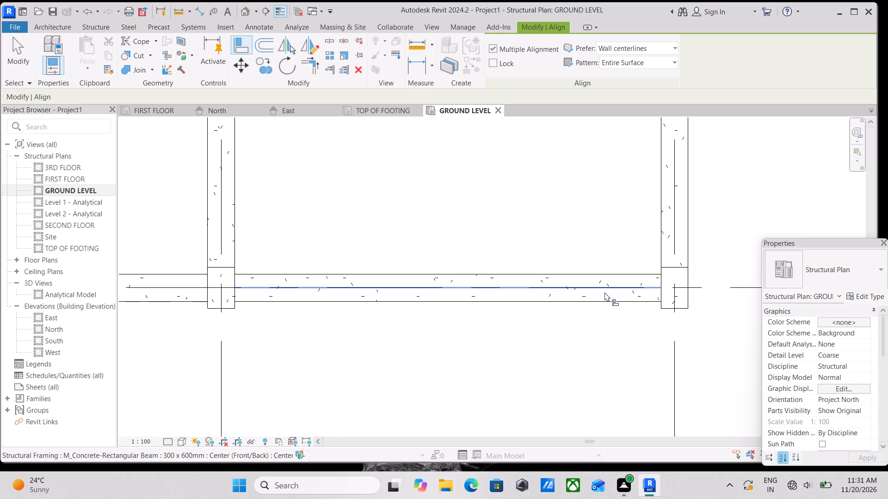
scroll(672, 308, up, 3)
click(662, 313)
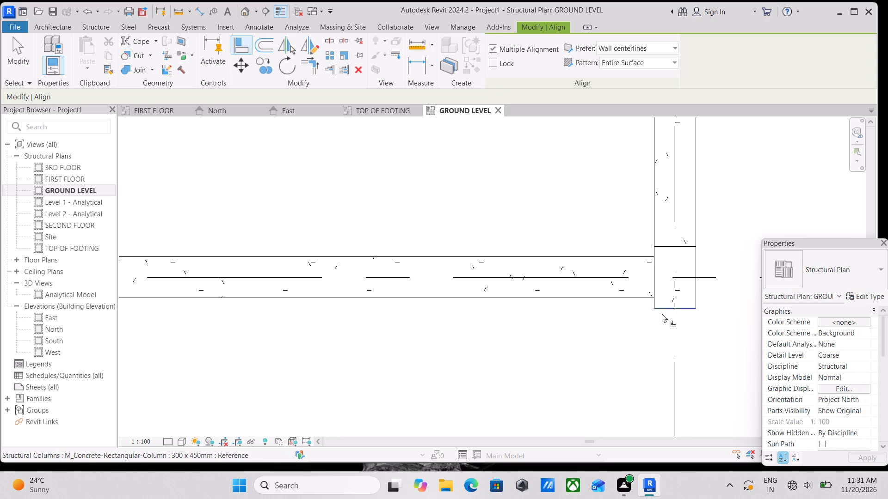
click(614, 300)
Align the outer edges of the remaining grid D beams, from grid 4 to grid 2, to the same outer column face and end alignment.
scroll(592, 308, down, 3)
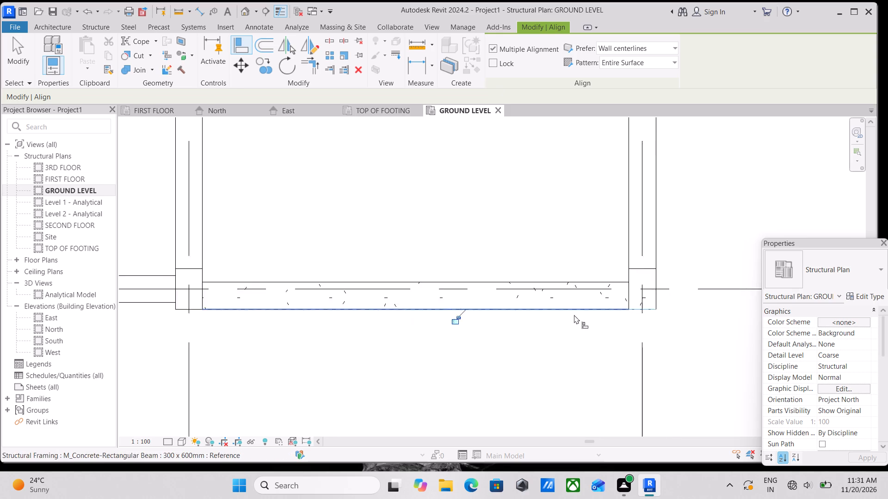
middle_drag(574, 315, 796, 303)
scroll(654, 307, down, 1)
scroll(769, 314, up, 2)
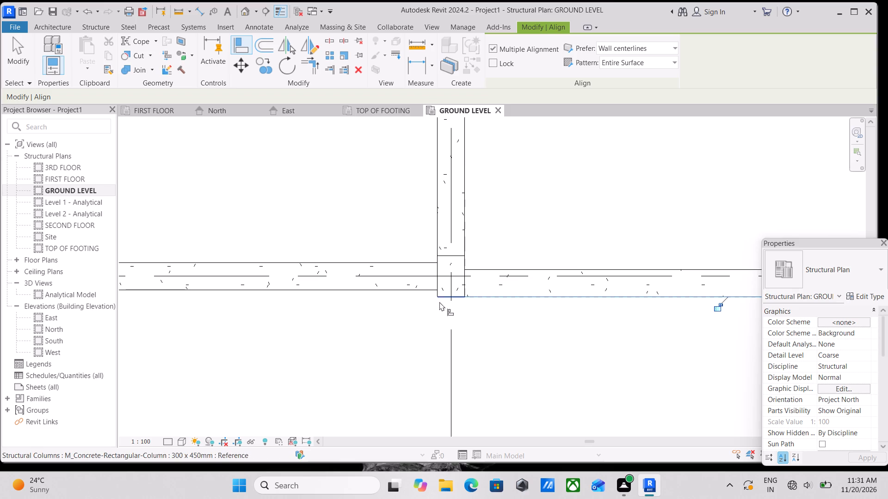
click(415, 292)
scroll(426, 292, down, 3)
middle_drag(426, 292, 700, 323)
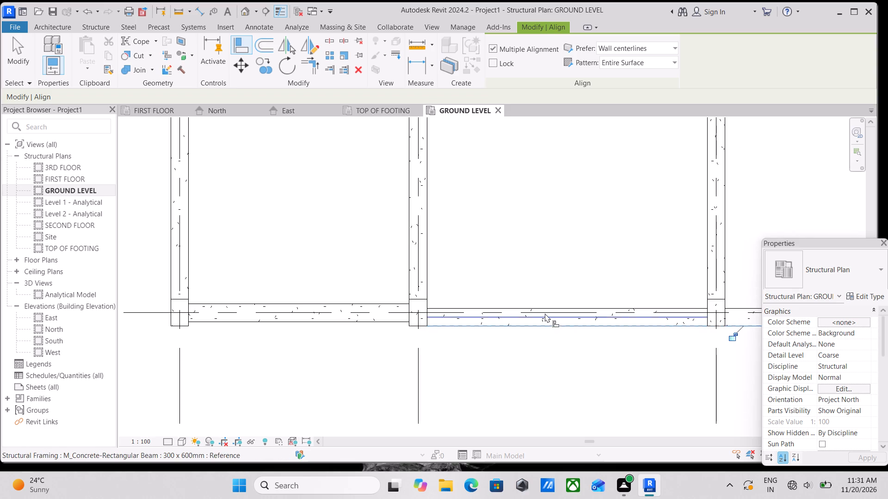
click(390, 323)
scroll(466, 318, down, 1)
middle_drag(466, 318, 625, 357)
middle_click(625, 358)
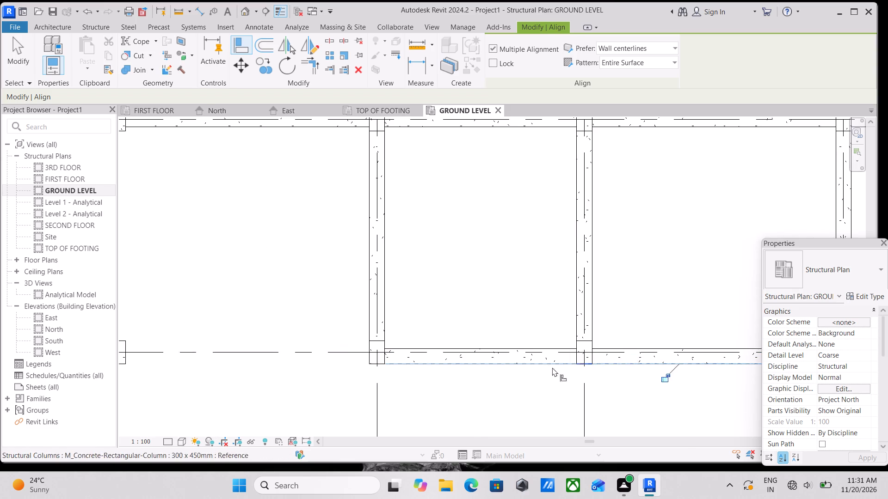
scroll(459, 336, down, 4)
middle_drag(466, 321, 506, 324)
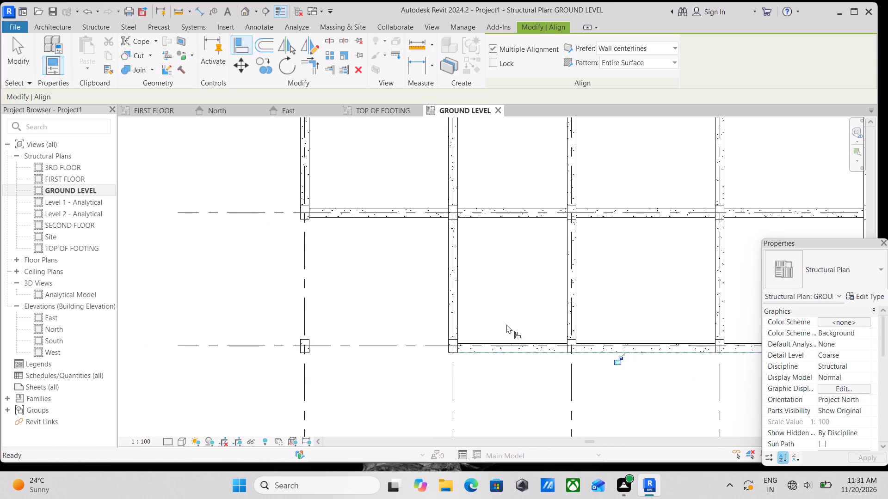
key(Escape)
key(Escape)
Open the TOP OF FOOTING structural plan at the footing on grids D and 1.
scroll(503, 315, down, 2)
middle_drag(504, 316, 512, 322)
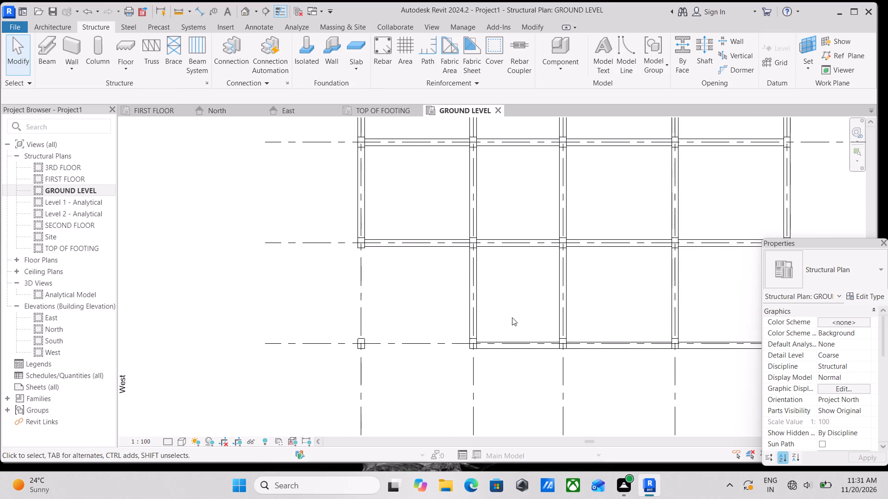
middle_drag(404, 289, 493, 327)
click(376, 108)
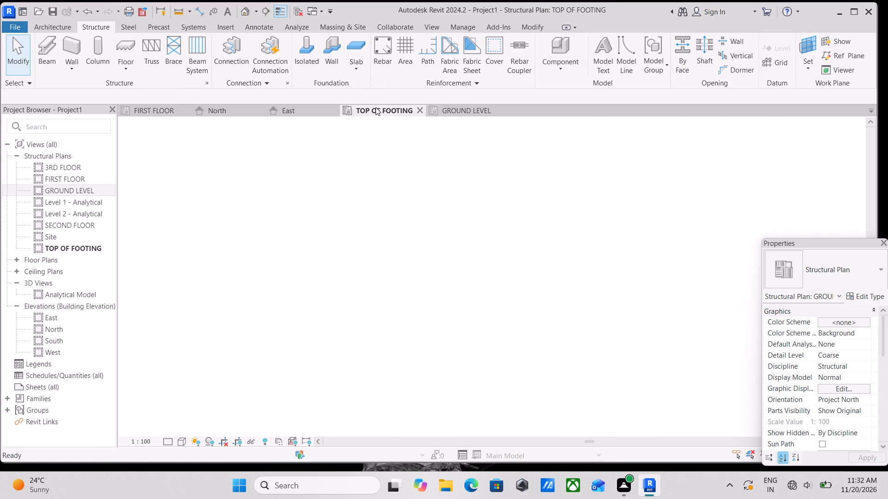
scroll(468, 351, down, 2)
middle_drag(468, 348, 532, 179)
middle_drag(435, 370, 452, 340)
scroll(452, 340, up, 1)
scroll(418, 318, up, 2)
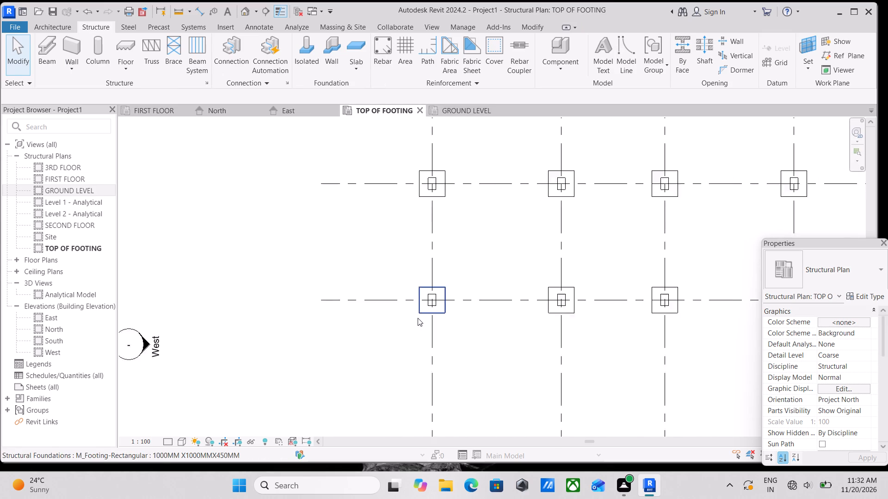
scroll(418, 318, up, 8)
middle_drag(424, 327, 393, 386)
scroll(393, 386, up, 1)
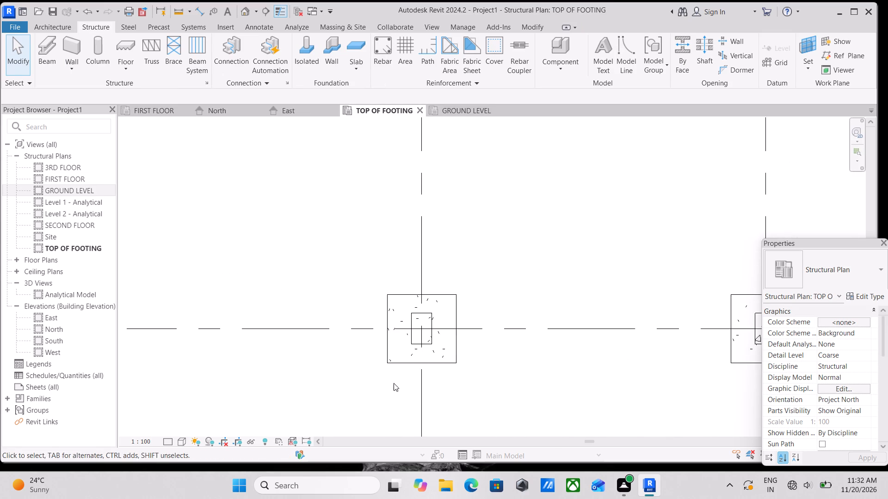
scroll(416, 347, up, 2)
middle_drag(416, 347, 418, 360)
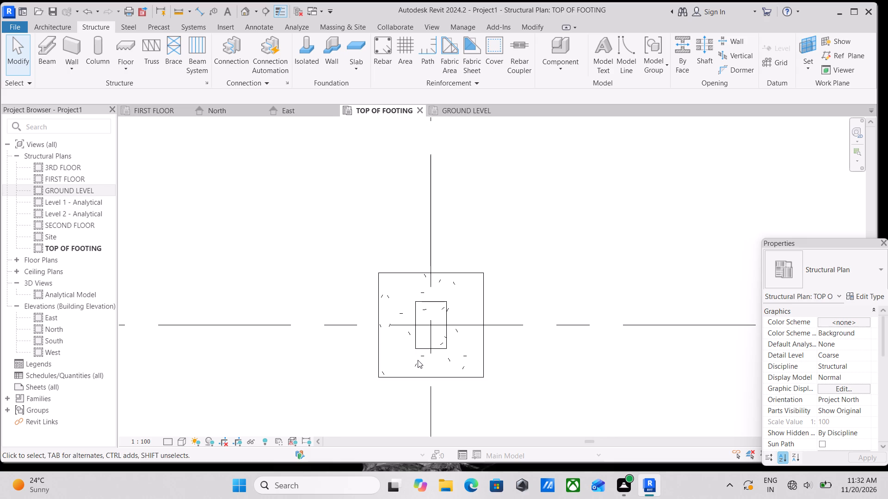
scroll(486, 350, up, 2)
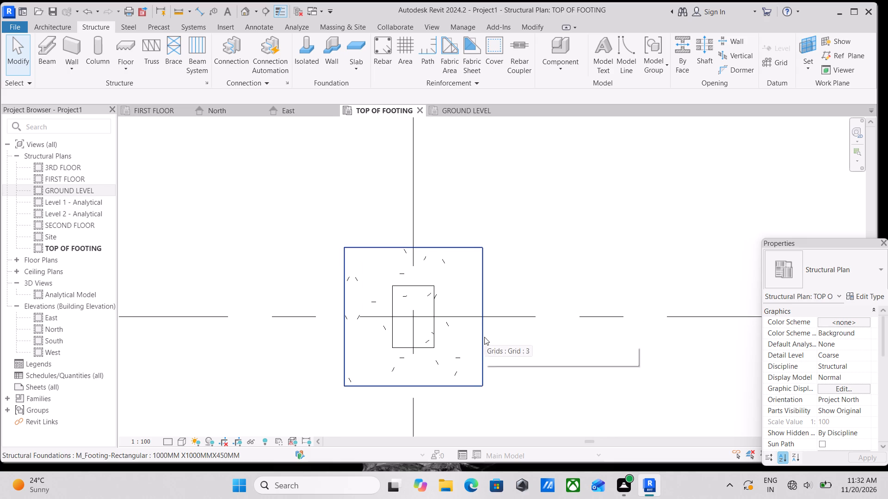
Draw a horizontal building section through the footing at grids D and 1, extending past both sides of the footing.
text(LL)
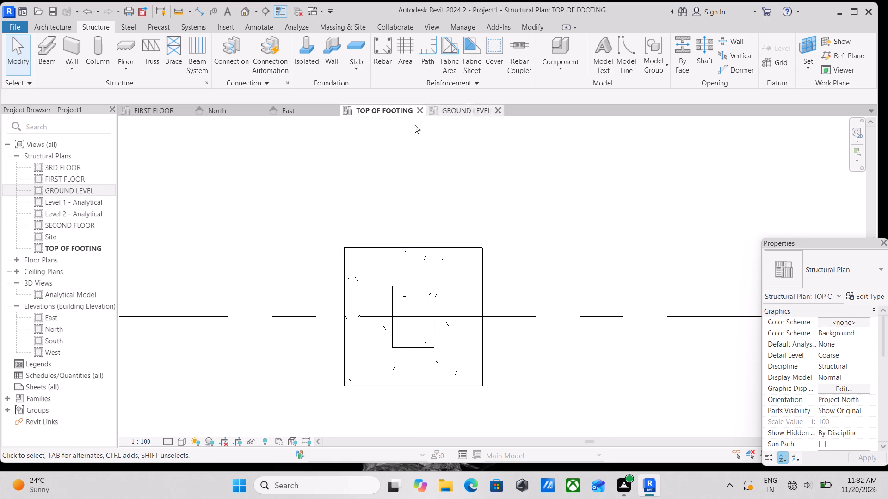
key(Escape)
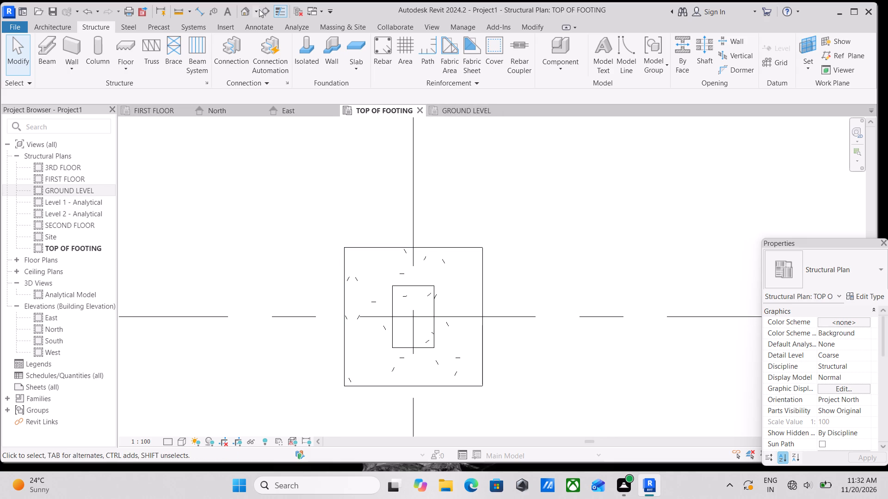
click(259, 9)
click(263, 10)
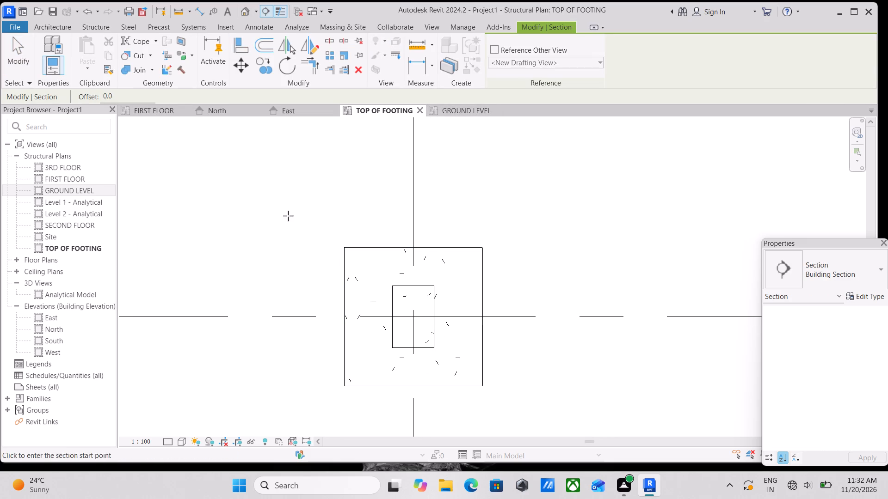
middle_drag(304, 317, 305, 269)
scroll(313, 284, up, 1)
click(313, 297)
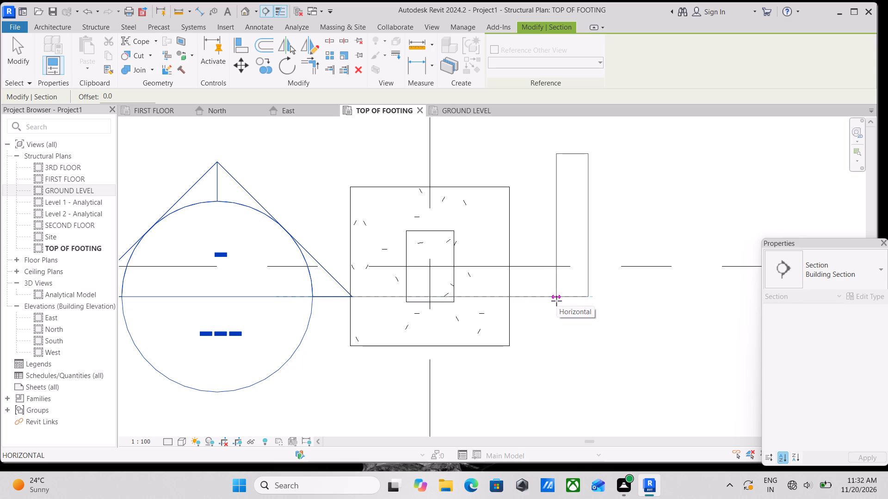
click(562, 297)
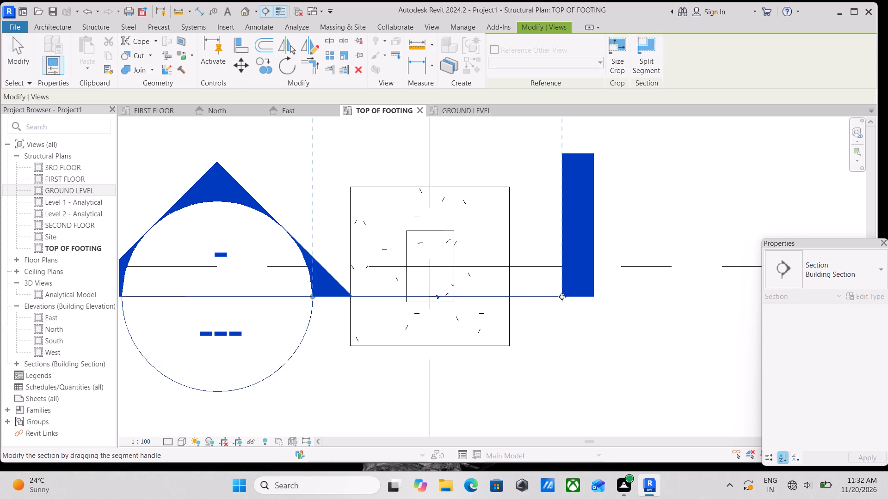
scroll(562, 297, down, 3)
scroll(526, 225, down, 3)
middle_drag(531, 180, 573, 259)
key(Escape)
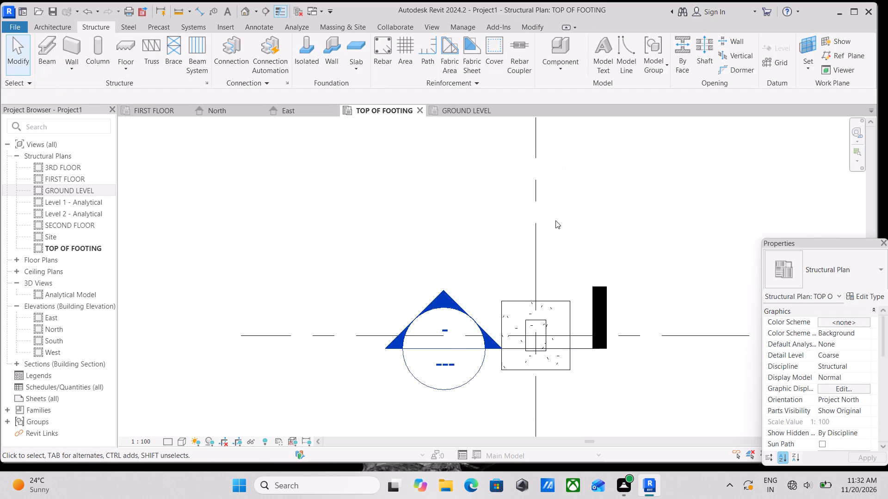
key(Escape)
Shrink the new section's side extents and view depth so its crop boundary fits closely around the footing at grids D and 1.
scroll(563, 206, down, 2)
click(587, 274)
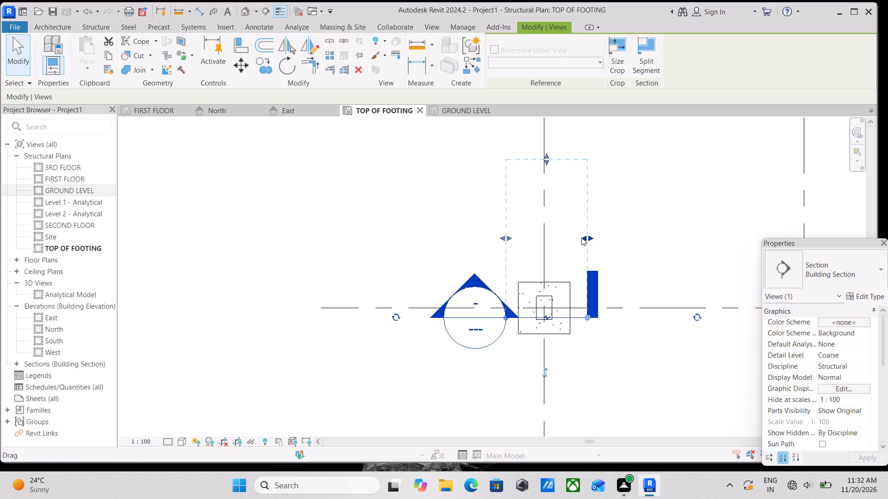
drag(581, 237, 561, 239)
click(561, 239)
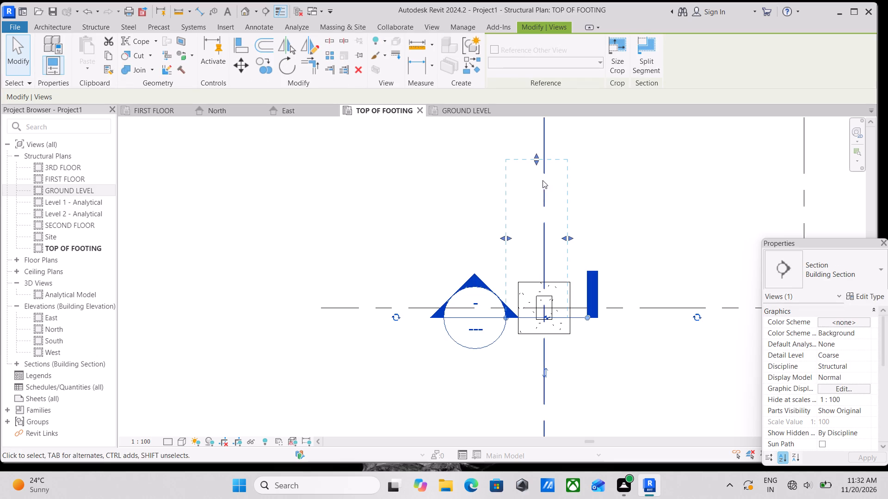
drag(532, 165, 546, 220)
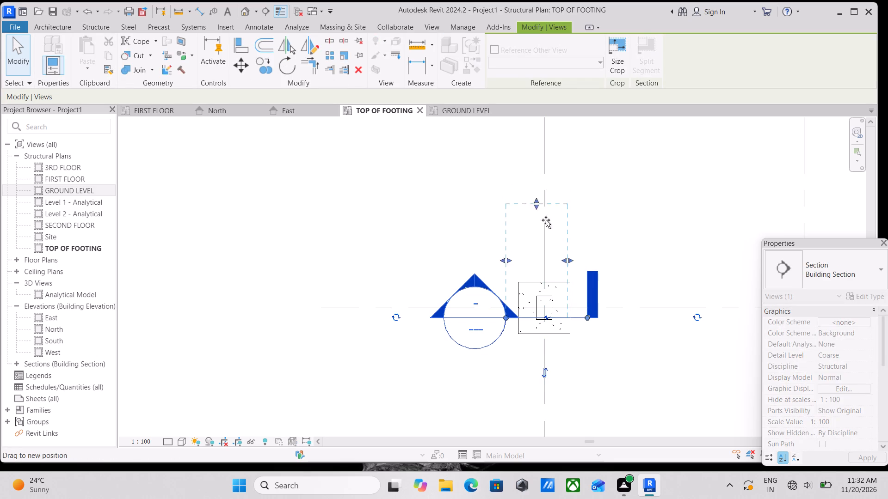
drag(546, 220, 555, 255)
drag(510, 284, 524, 285)
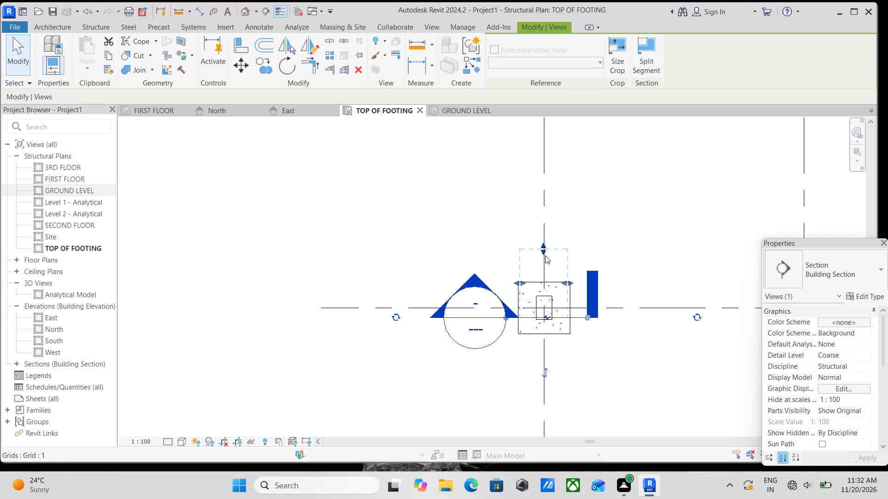
drag(544, 254, 558, 289)
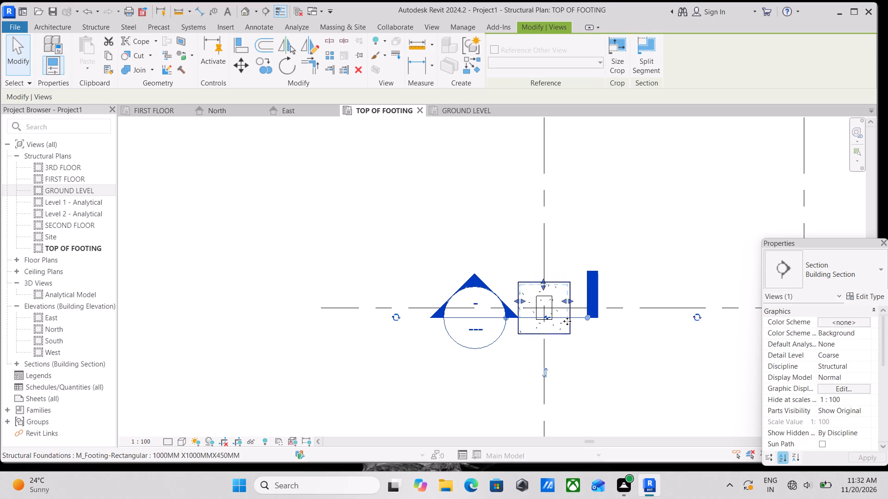
Nudge the section line south so it cuts the footing at grids D and 1 between the column and the footing's south edge.
scroll(572, 352, up, 5)
scroll(610, 331, up, 2)
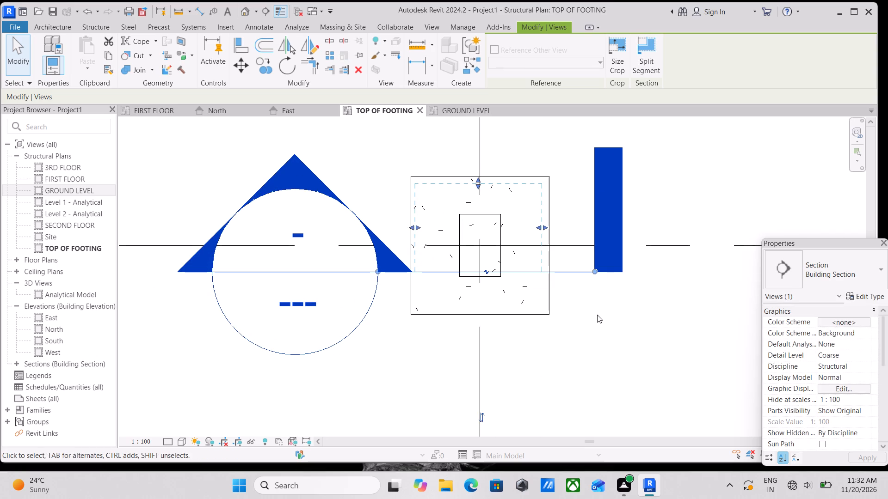
key(Down)
key(Down)
key(Down)
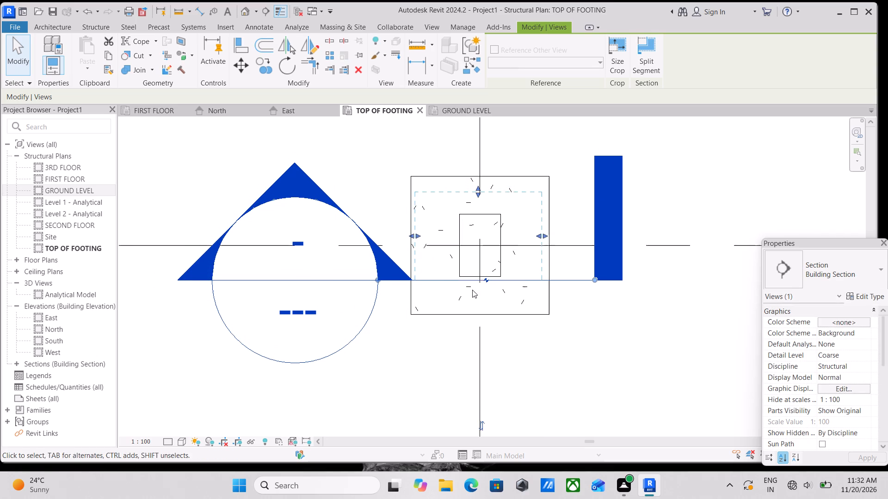
key(Down)
key(Down)
key(Down)
key(Down)
key(Down)
key(Down)
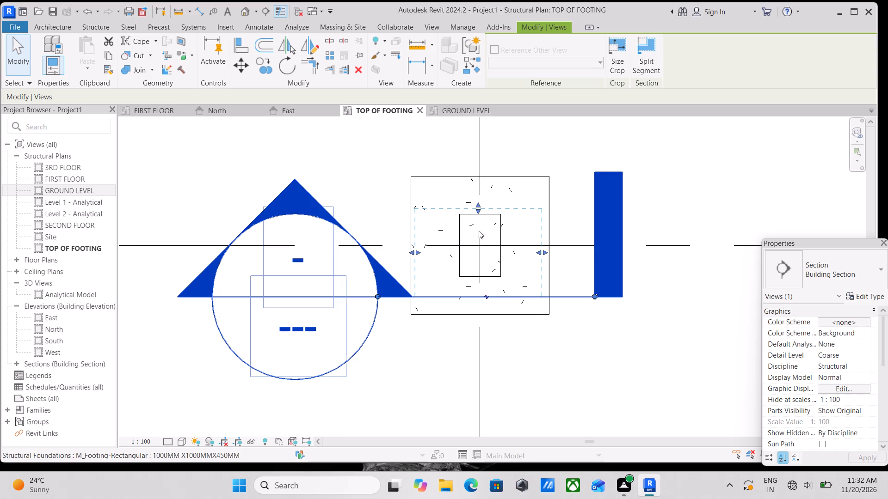
Extend the section's view depth north to just inside the footing's north edge.
drag(478, 206, 476, 186)
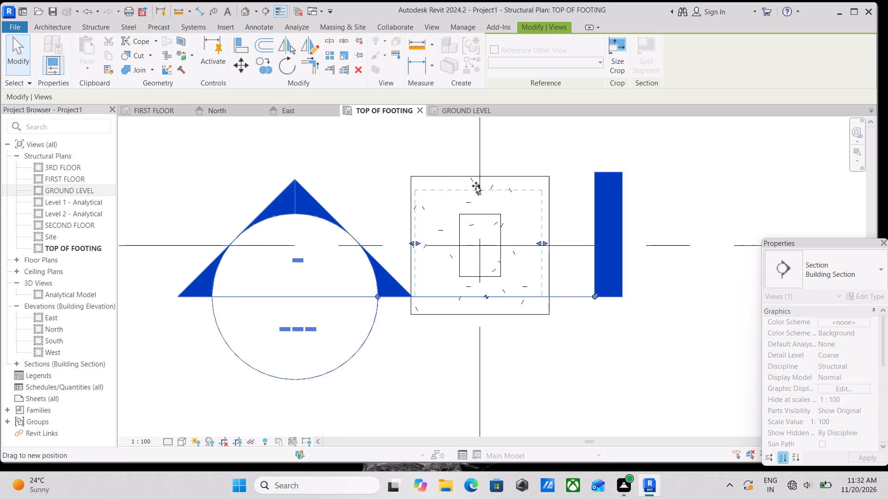
drag(476, 186, 475, 180)
scroll(508, 216, down, 1)
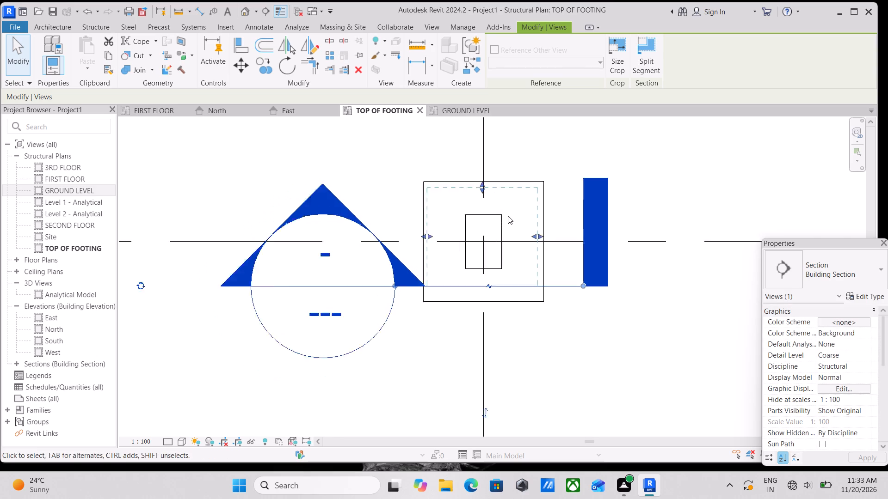
scroll(508, 216, down, 1)
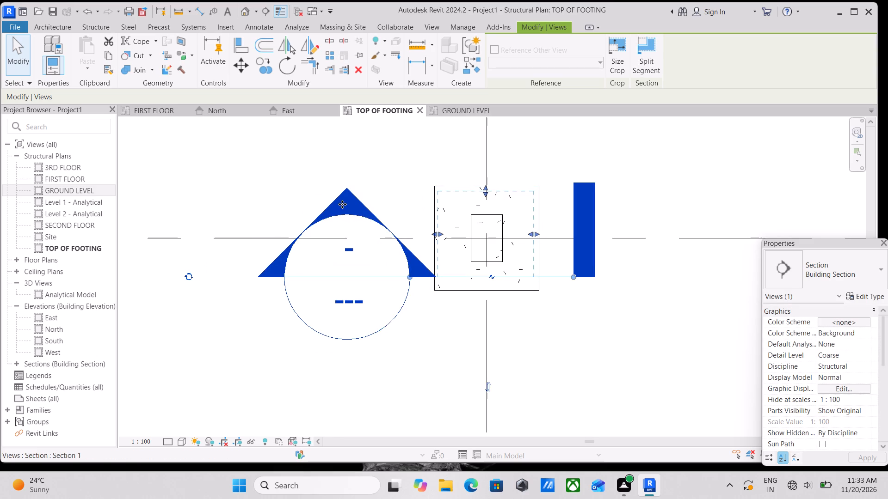
Open the section view cut through the footing at grids D and 1.
right_click(341, 200)
click(363, 204)
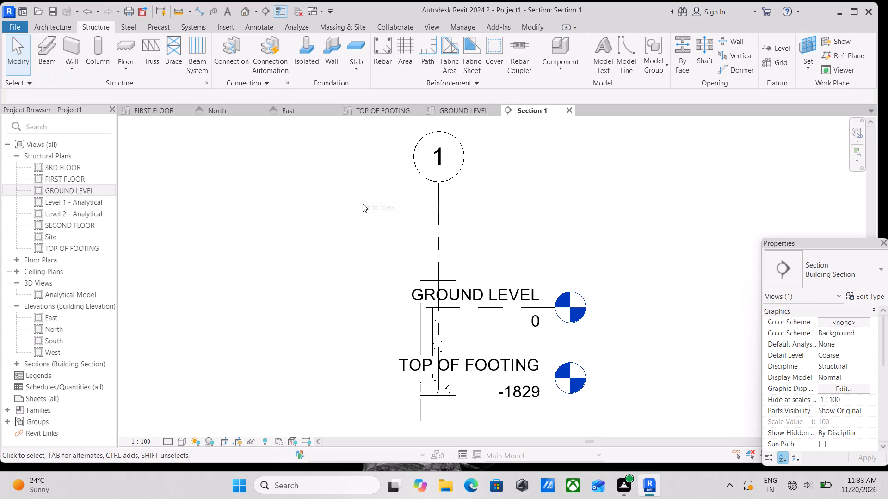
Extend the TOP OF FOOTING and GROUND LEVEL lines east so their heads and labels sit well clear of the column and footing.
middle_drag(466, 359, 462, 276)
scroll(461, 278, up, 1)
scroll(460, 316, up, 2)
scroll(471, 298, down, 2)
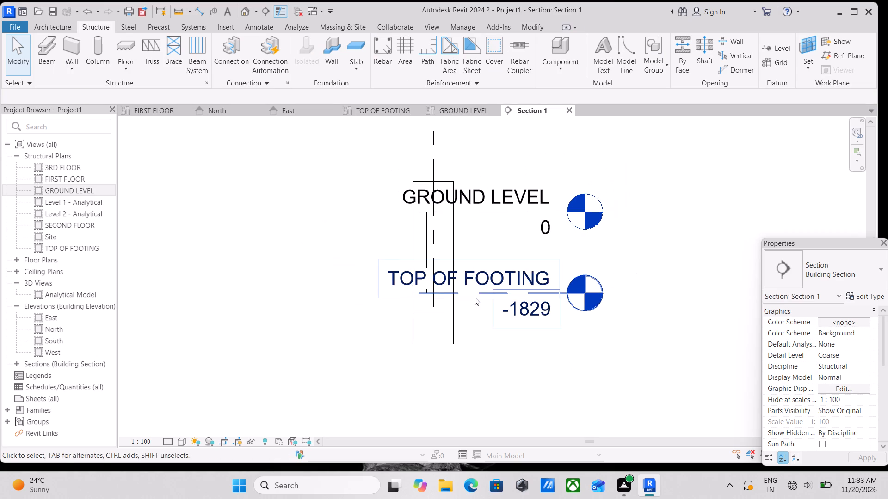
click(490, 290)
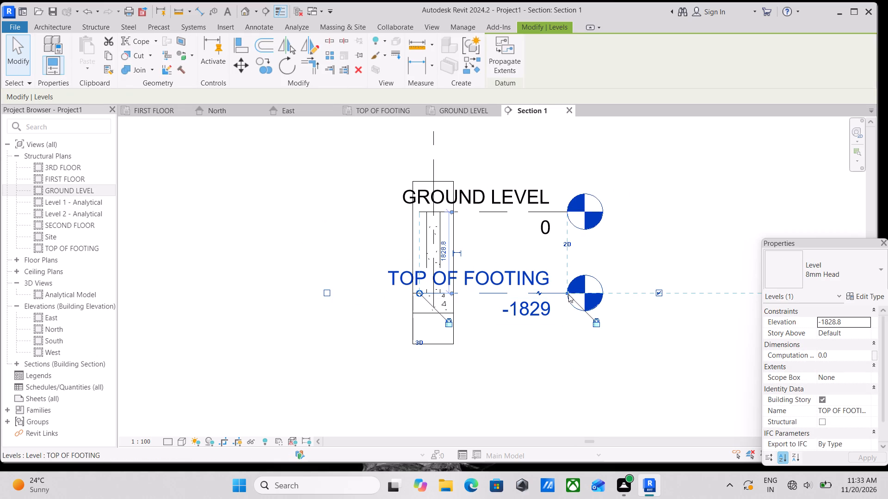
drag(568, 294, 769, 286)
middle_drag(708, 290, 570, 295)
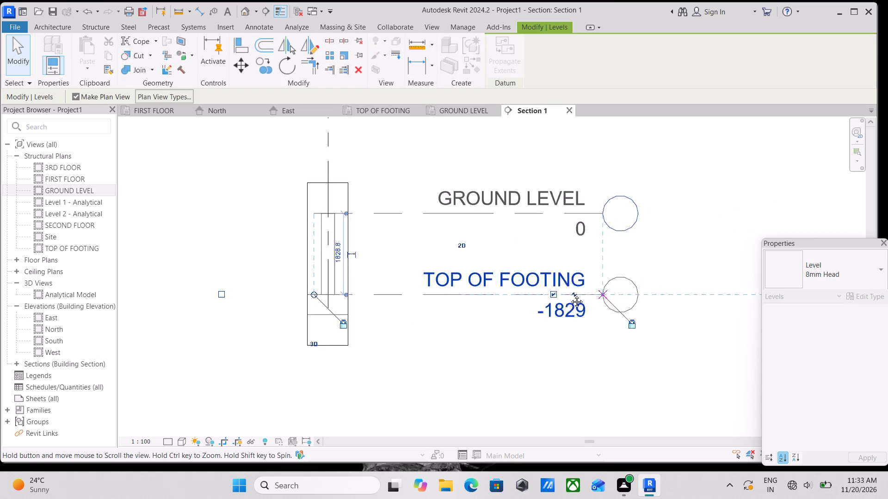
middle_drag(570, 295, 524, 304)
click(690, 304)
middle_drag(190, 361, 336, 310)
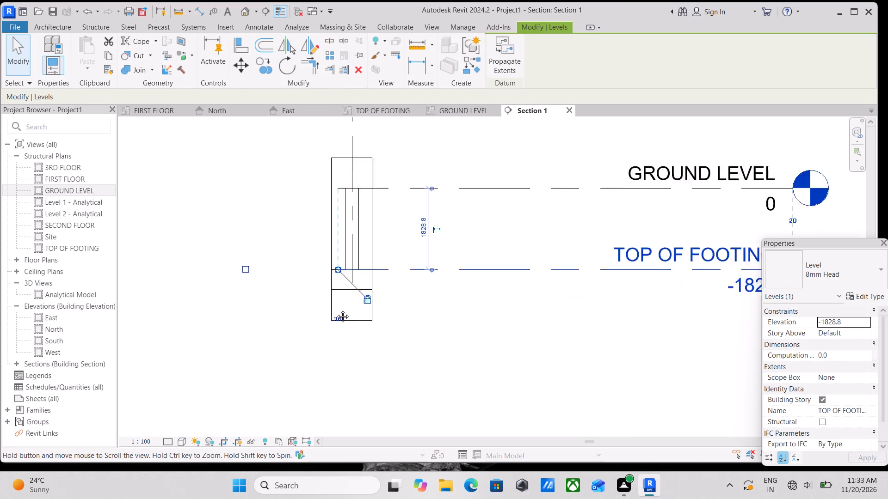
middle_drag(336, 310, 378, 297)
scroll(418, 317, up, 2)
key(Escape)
Widen the section's crop region on both sides so it extends past the footing's west and east edges.
click(435, 286)
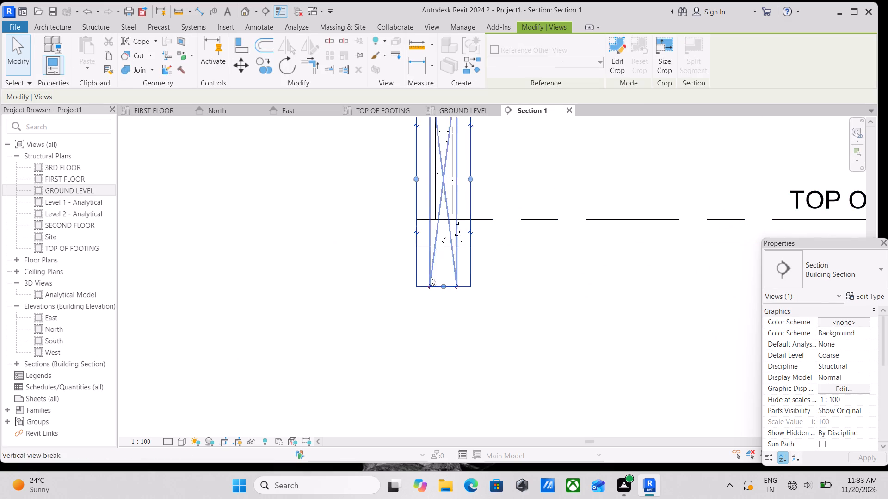
middle_drag(425, 196, 439, 249)
drag(432, 233, 407, 235)
drag(487, 231, 511, 231)
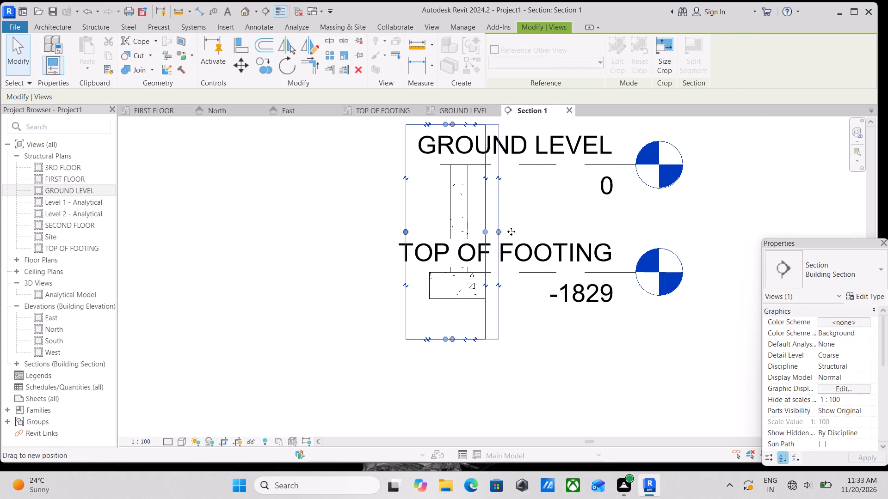
drag(511, 231, 515, 232)
Extend the aligned TOP OF FOOTING and GROUND LEVEL lines far east so their heads and labels clear the widened crop region.
middle_drag(549, 229, 466, 237)
scroll(461, 238, up, 1)
scroll(607, 297, down, 2)
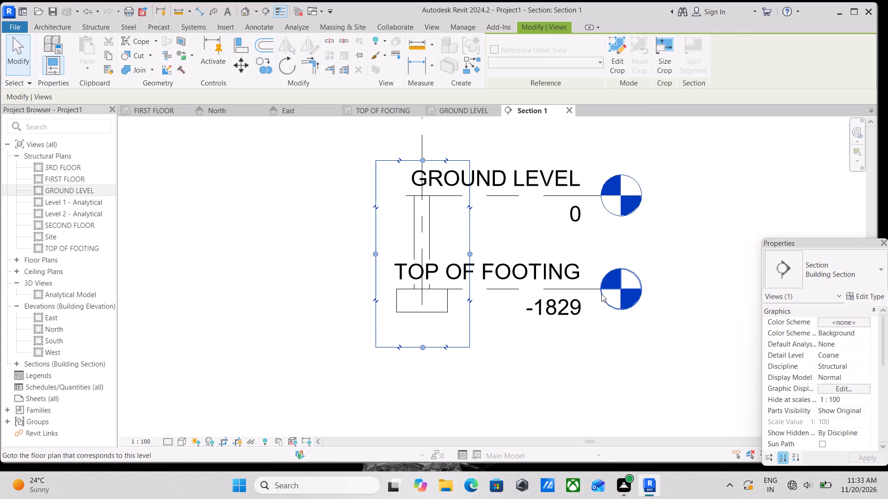
scroll(600, 292, up, 2)
click(446, 288)
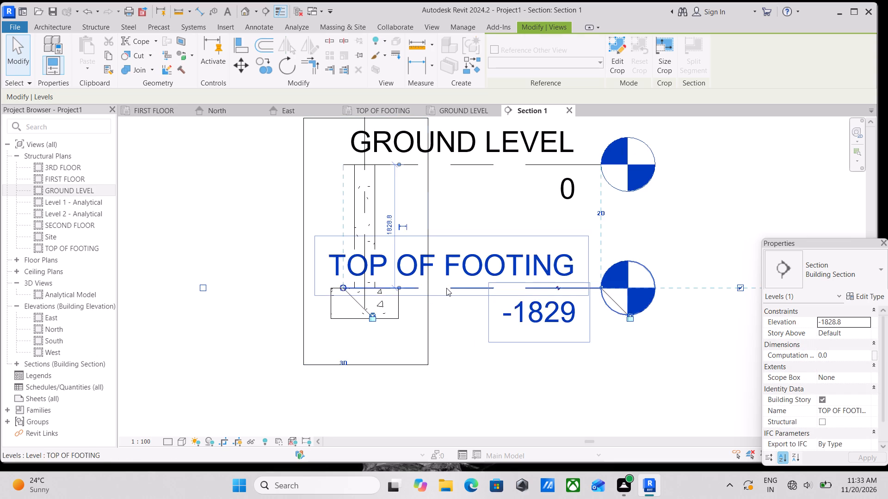
scroll(541, 288, down, 2)
middle_drag(539, 288, 502, 296)
drag(546, 294, 605, 295)
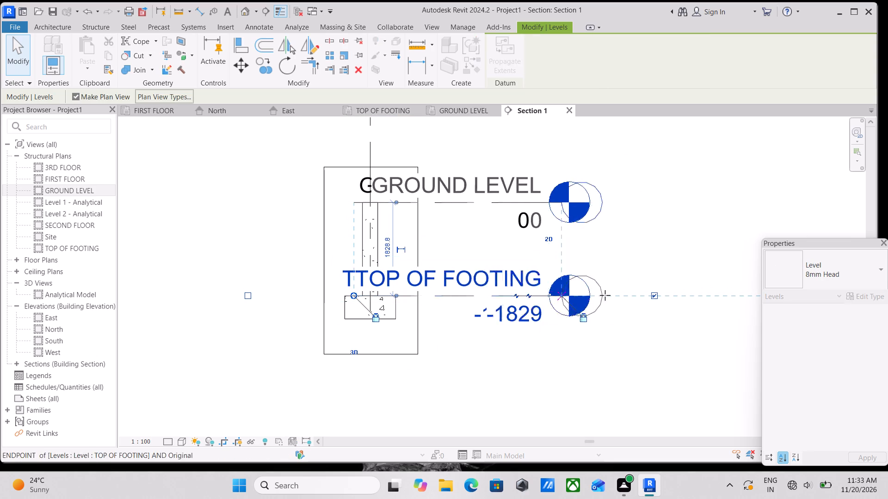
drag(605, 295, 753, 290)
middle_drag(721, 286, 635, 293)
scroll(679, 295, up, 1)
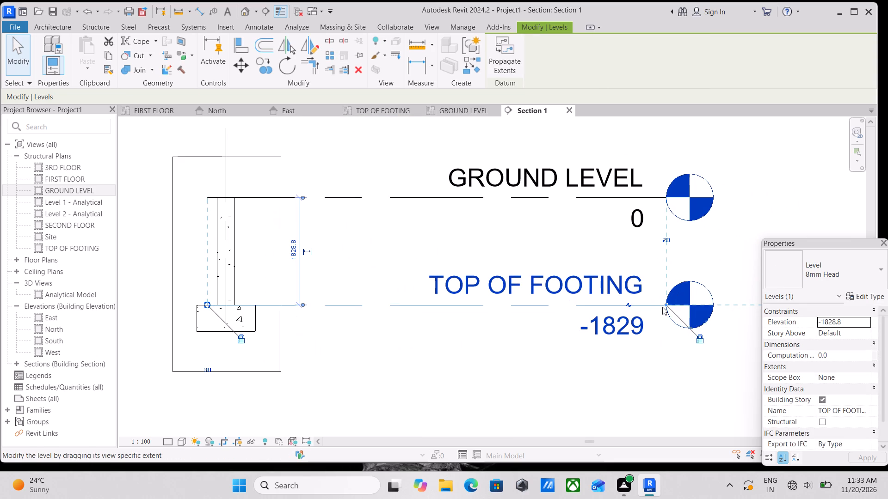
drag(663, 307, 749, 298)
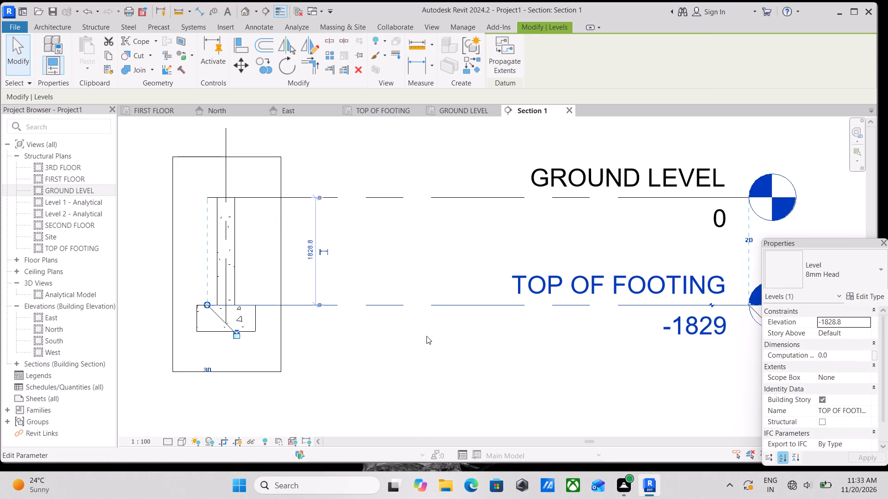
middle_drag(414, 333, 656, 278)
scroll(502, 293, up, 3)
scroll(430, 252, up, 4)
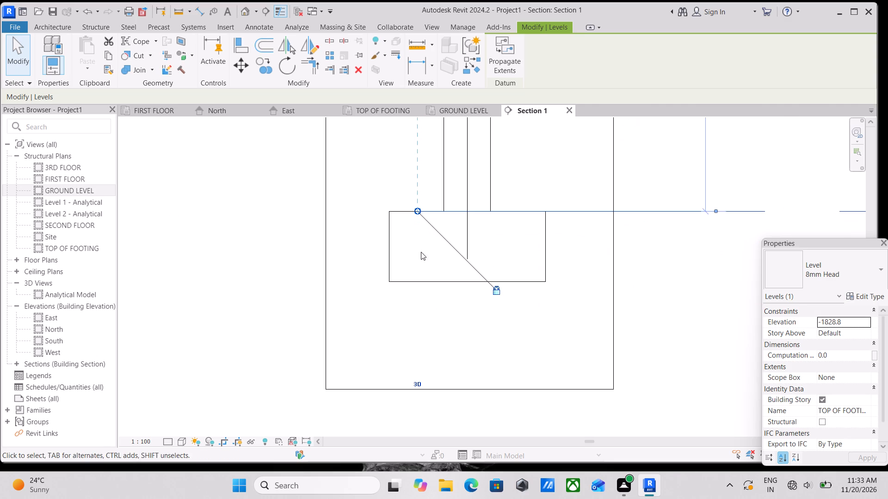
middle_drag(422, 253, 444, 302)
key(Escape)
Examine the footing and the base of the column above it in the section view.
scroll(454, 282, down, 2)
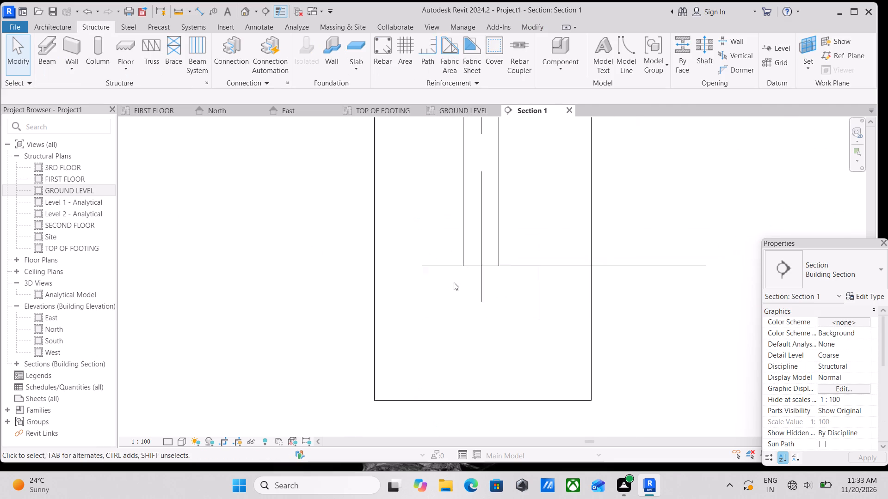
middle_drag(455, 286, 455, 305)
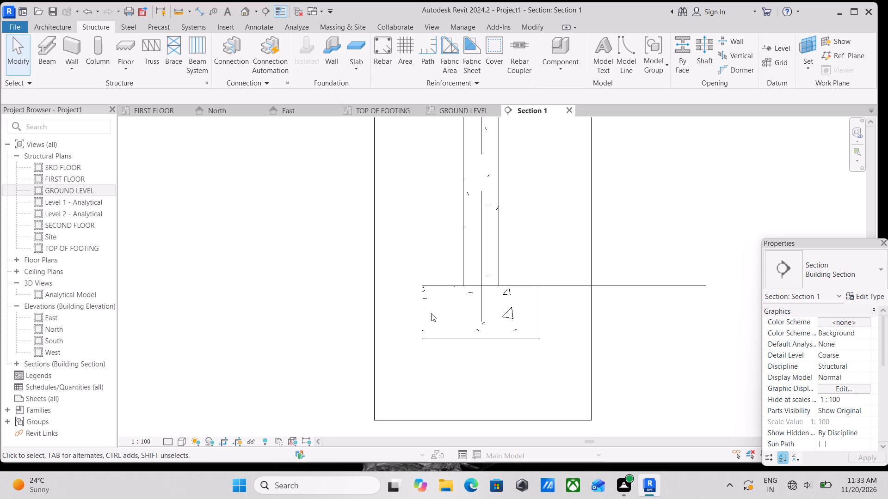
scroll(466, 337, up, 1)
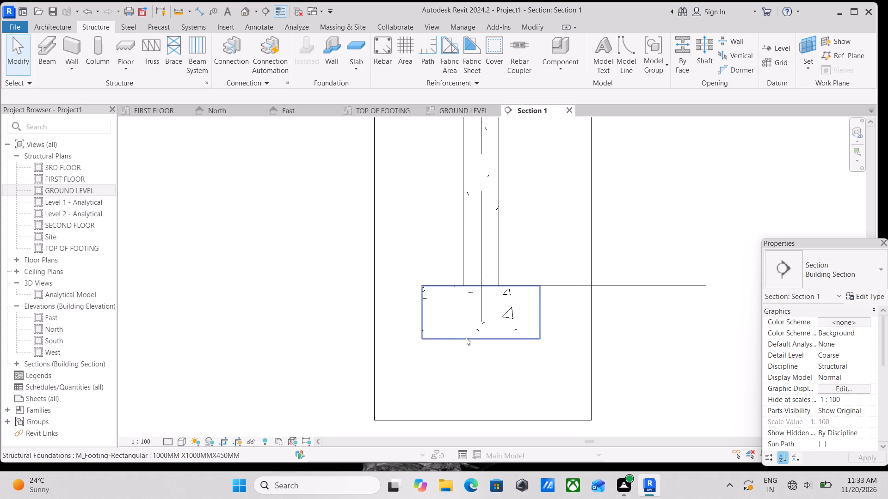
scroll(466, 337, up, 1)
middle_drag(386, 304, 410, 331)
scroll(410, 332, down, 1)
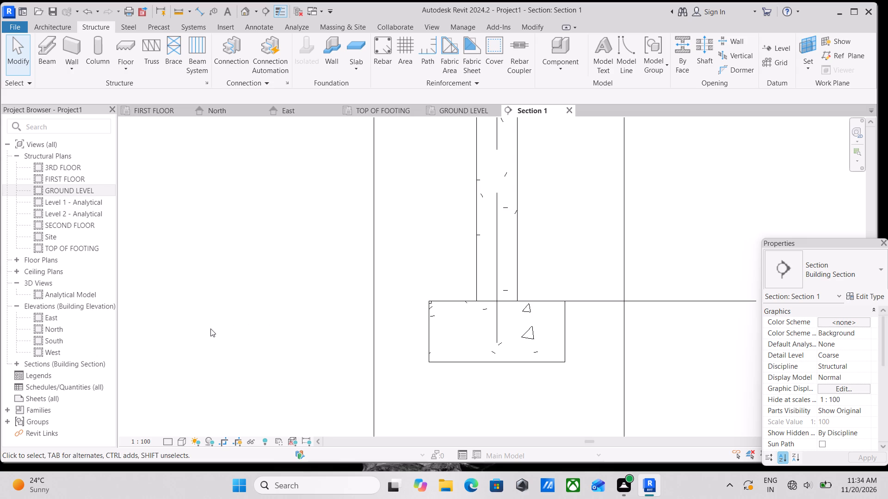
scroll(555, 355, up, 3)
middle_drag(501, 329, 486, 341)
scroll(438, 313, up, 2)
scroll(389, 283, down, 2)
middle_drag(398, 289, 410, 299)
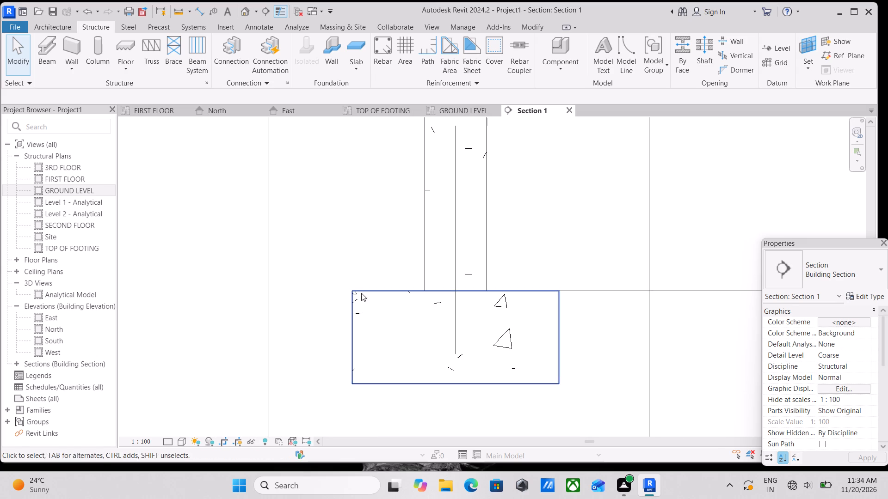
scroll(482, 289, up, 1)
scroll(479, 291, down, 3)
middle_drag(479, 291, 493, 331)
scroll(493, 331, up, 1)
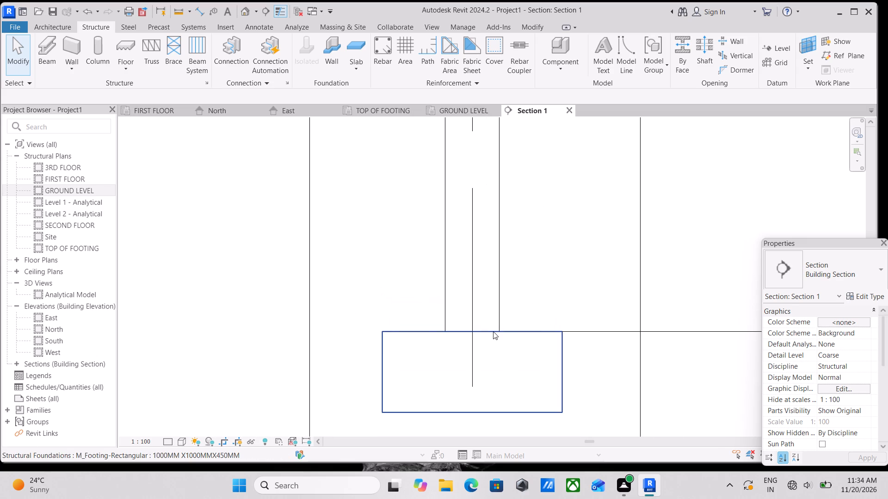
scroll(476, 363, up, 1)
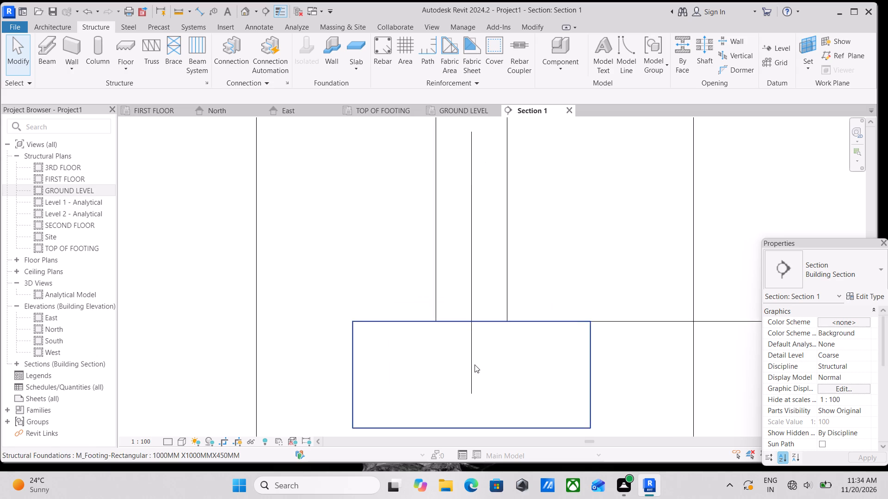
scroll(475, 365, up, 2)
scroll(472, 359, down, 3)
middle_drag(472, 359, 405, 344)
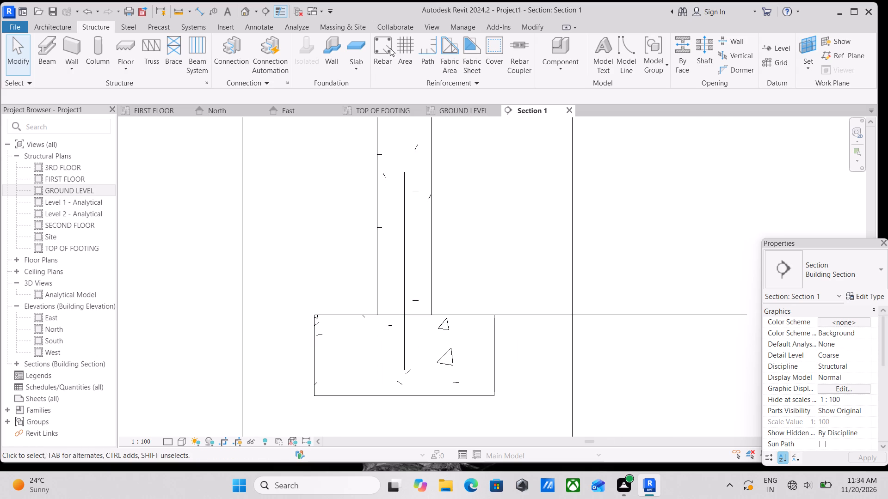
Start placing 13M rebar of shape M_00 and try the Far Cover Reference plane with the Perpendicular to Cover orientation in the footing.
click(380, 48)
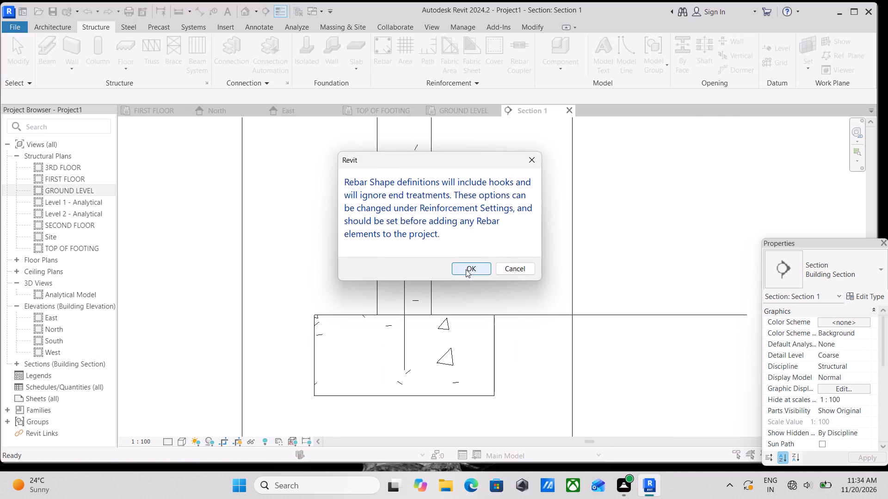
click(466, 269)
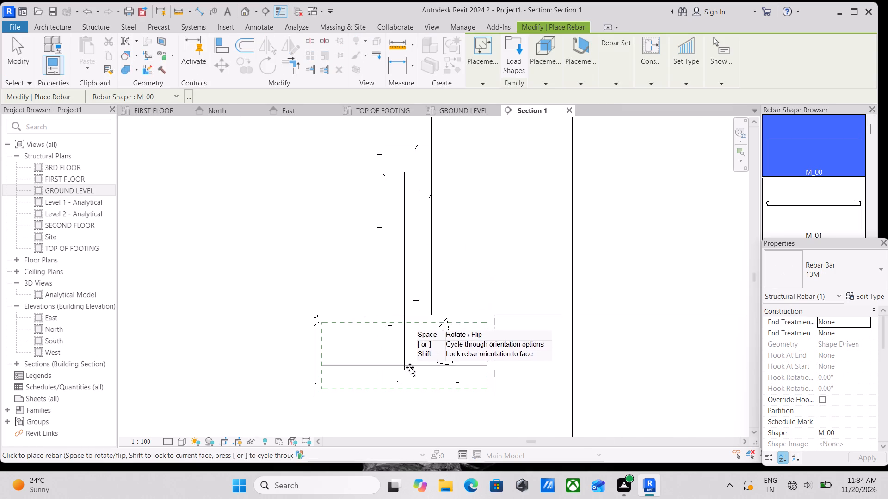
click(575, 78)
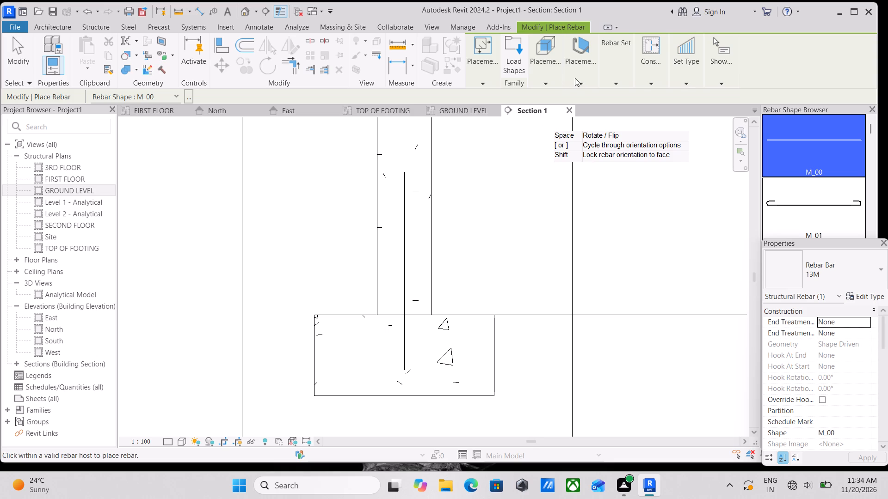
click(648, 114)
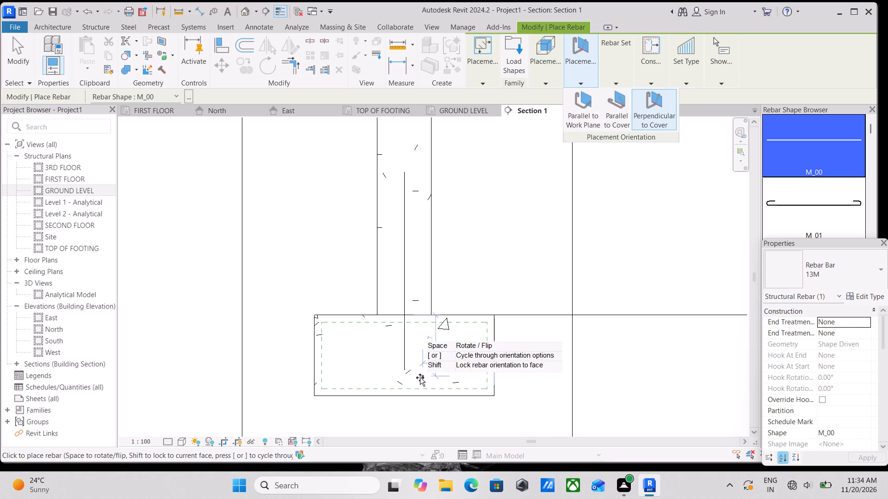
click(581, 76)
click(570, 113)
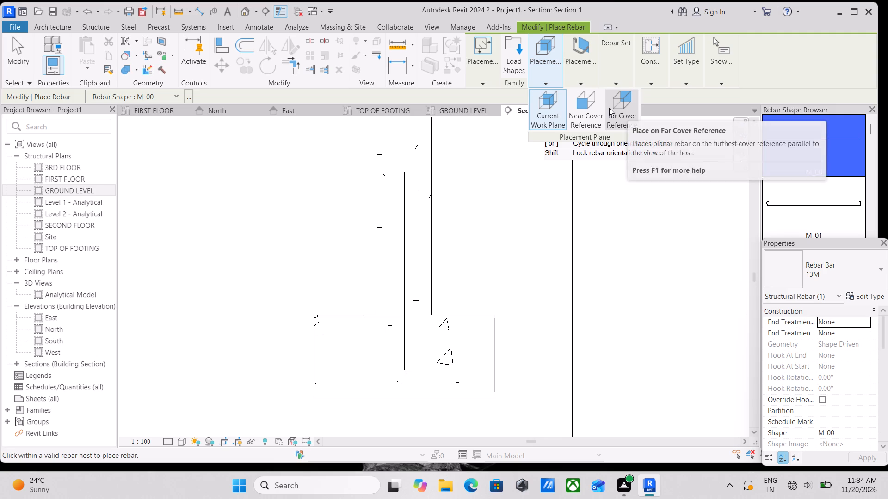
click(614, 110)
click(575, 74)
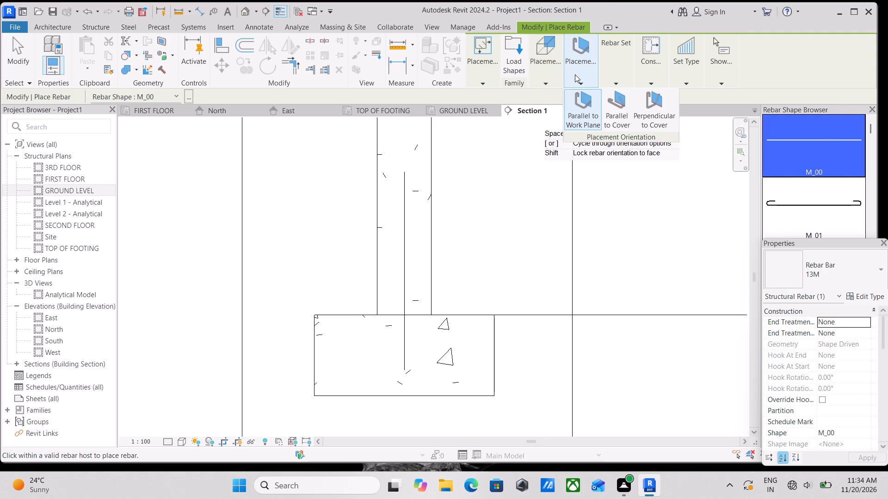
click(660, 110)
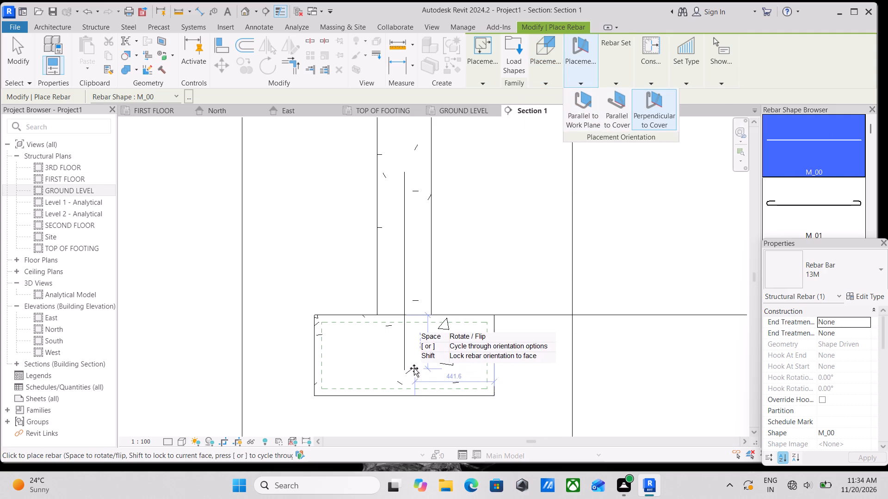
Set rebar placement to the Near Cover Reference plane and the Parallel to Work Plane orientation, previewing it in the footing before leaving the command.
scroll(477, 288, up, 2)
click(560, 75)
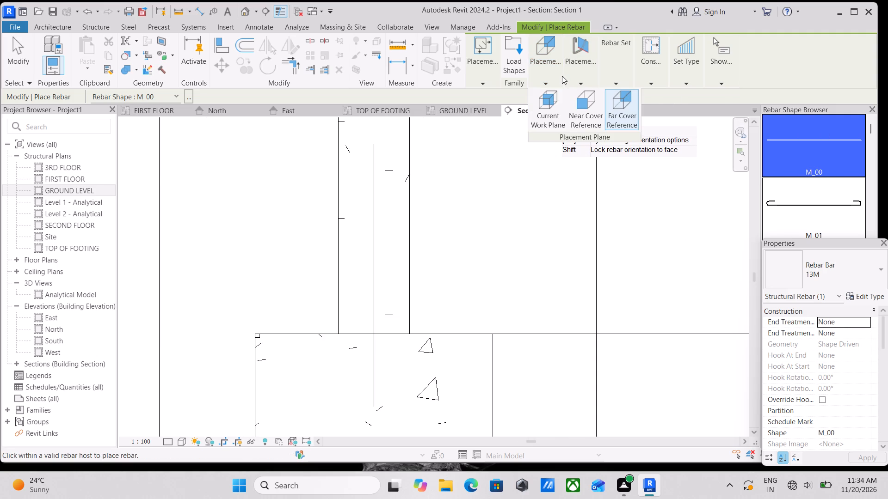
click(559, 101)
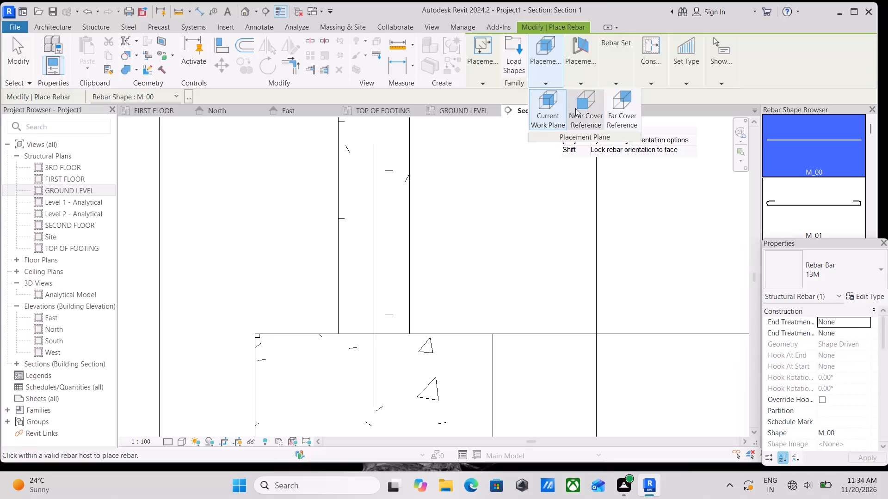
click(575, 108)
middle_drag(369, 403, 406, 320)
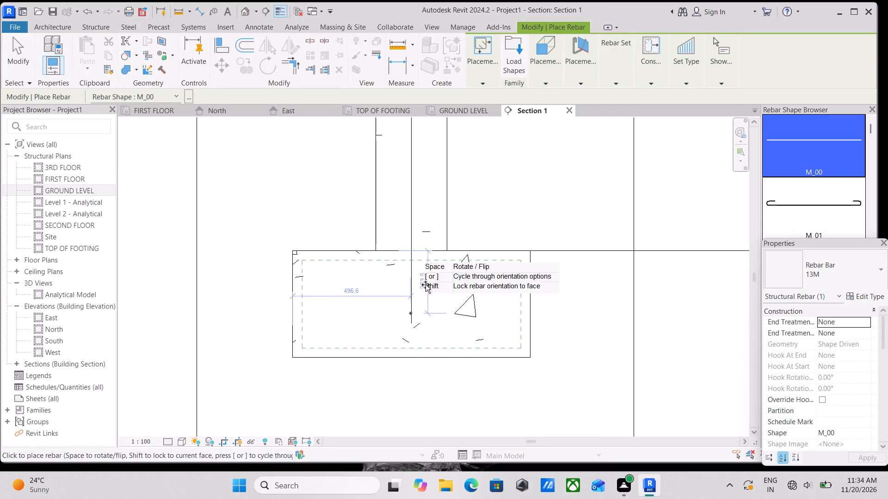
click(587, 76)
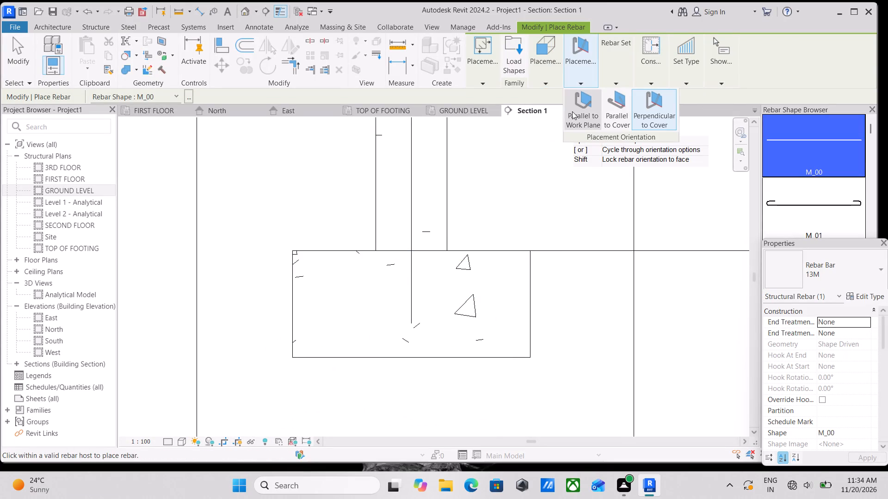
click(572, 111)
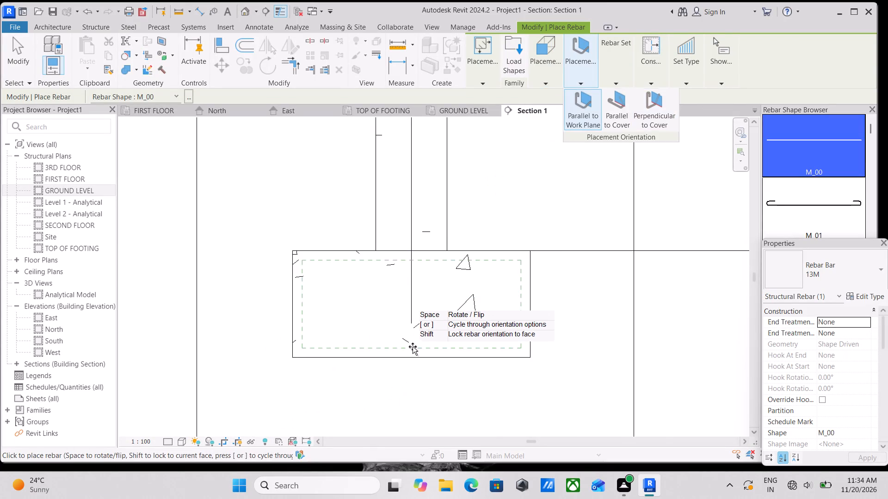
scroll(424, 337, up, 3)
scroll(434, 323, down, 3)
middle_drag(439, 329, 485, 375)
key(Escape)
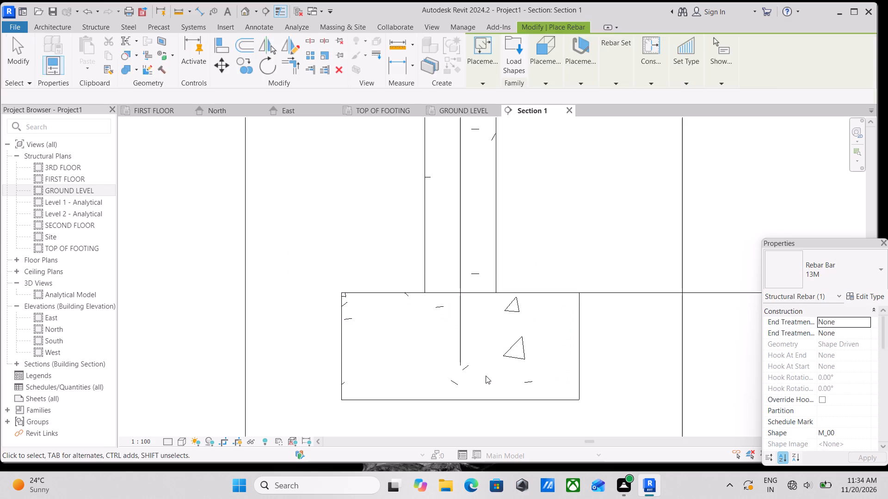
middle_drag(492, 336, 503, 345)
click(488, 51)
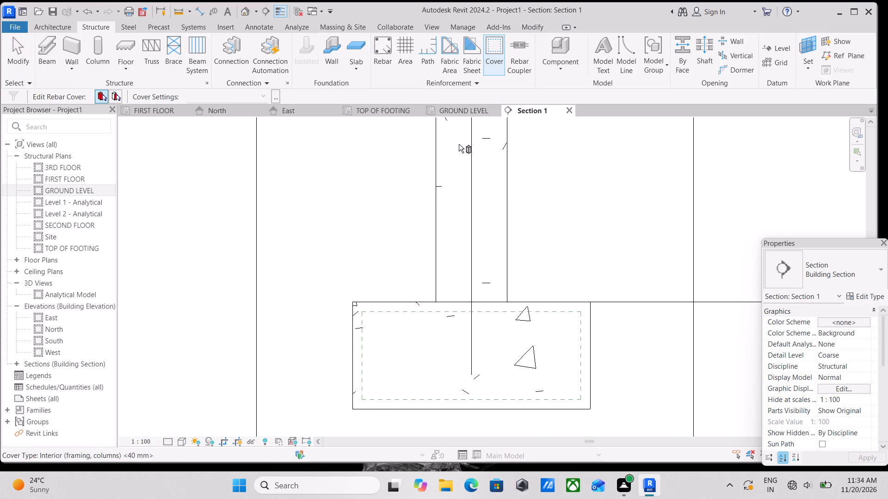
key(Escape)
Start placing rebar in the footing again and browse the available rebar shapes past M_00.
click(382, 67)
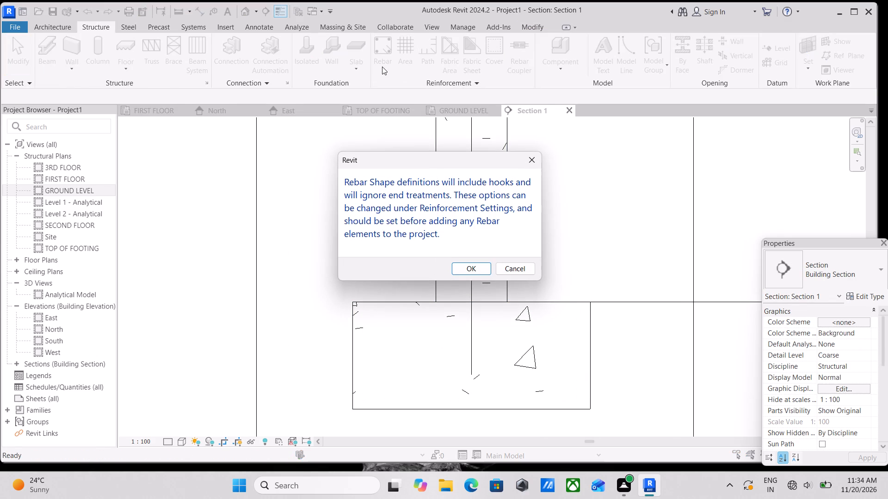
click(472, 273)
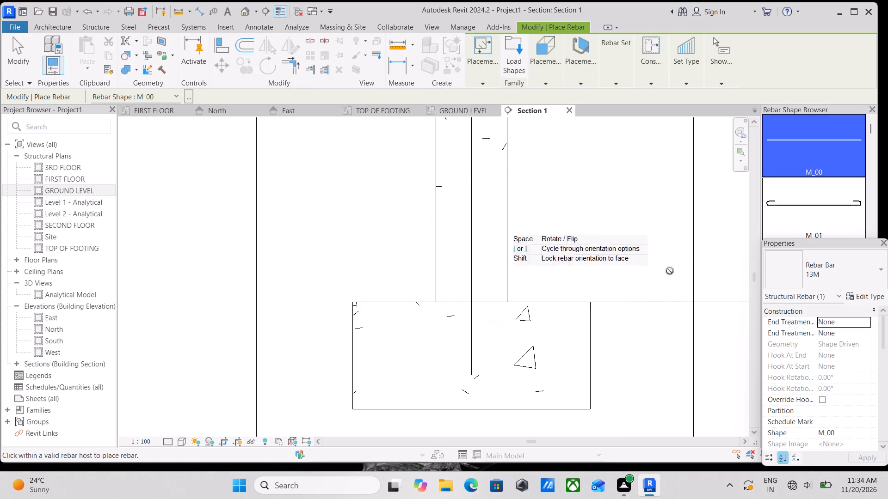
scroll(813, 196, down, 3)
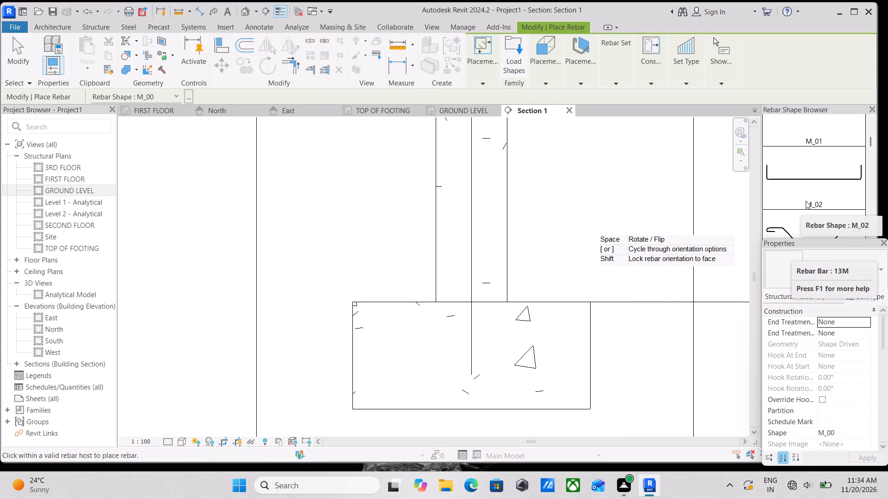
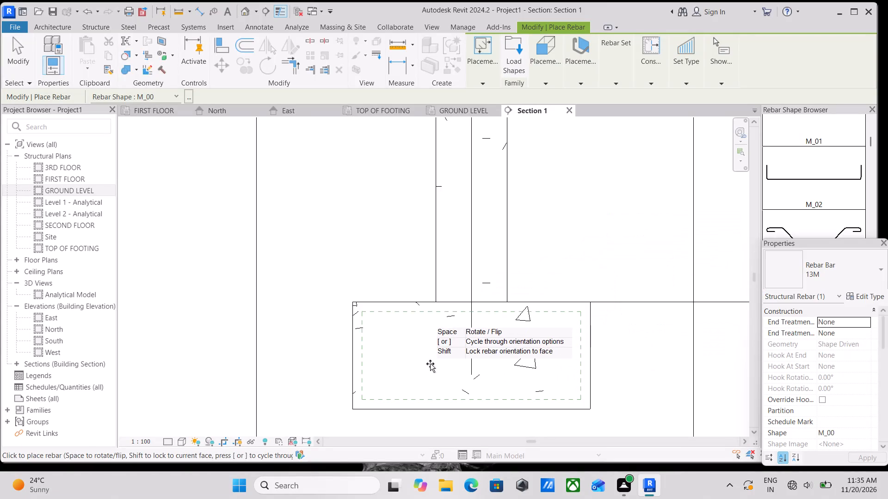
Choose rebar shape M_02 for the 13M bar being placed in the footing.
scroll(430, 364, down, 2)
click(858, 188)
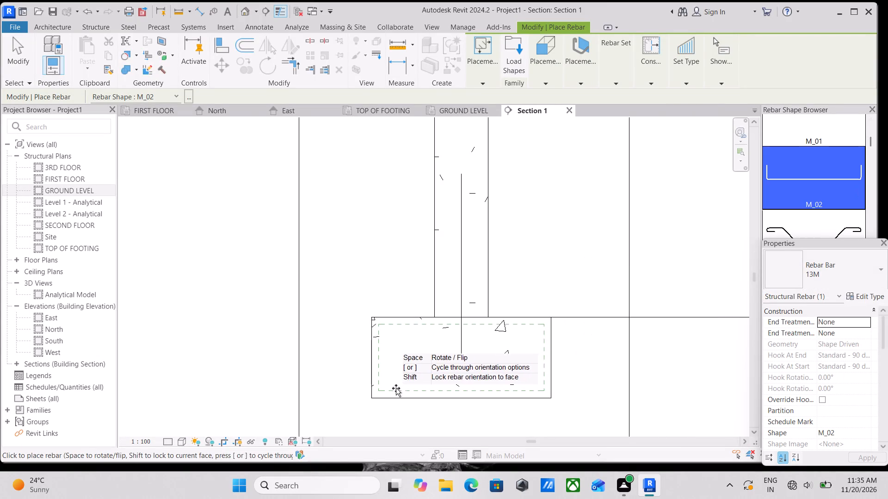
scroll(419, 379, up, 5)
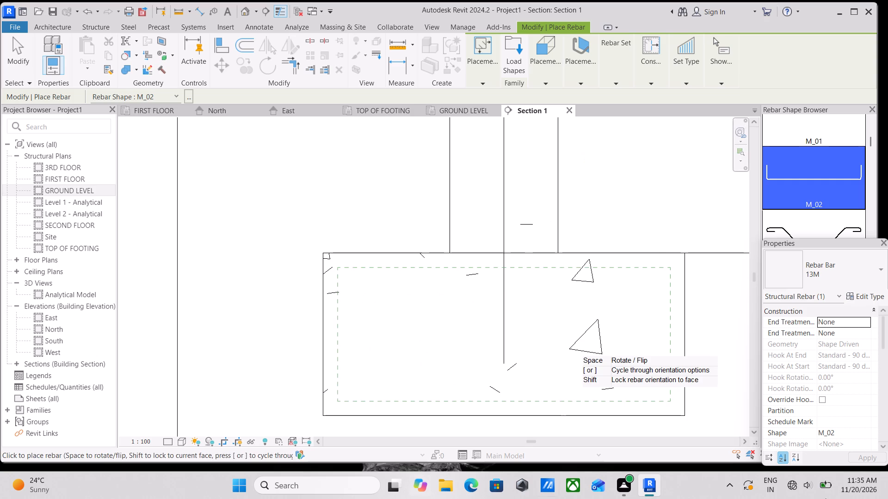
click(587, 81)
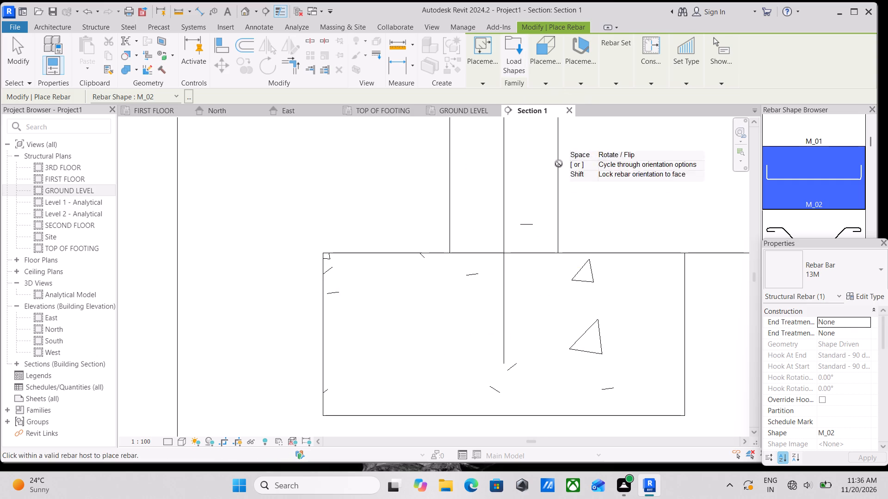
click(779, 192)
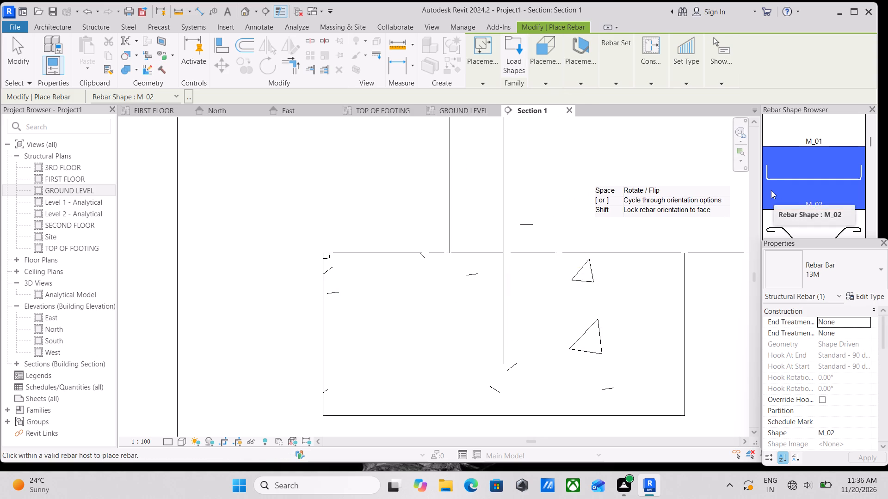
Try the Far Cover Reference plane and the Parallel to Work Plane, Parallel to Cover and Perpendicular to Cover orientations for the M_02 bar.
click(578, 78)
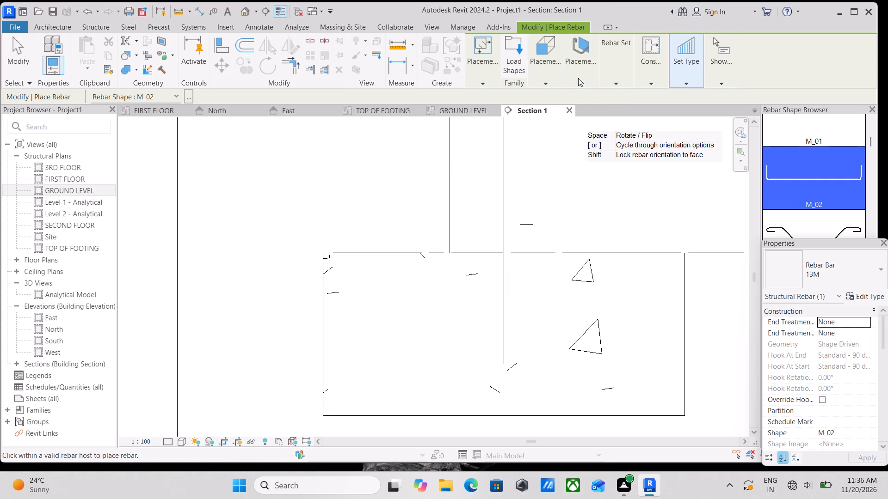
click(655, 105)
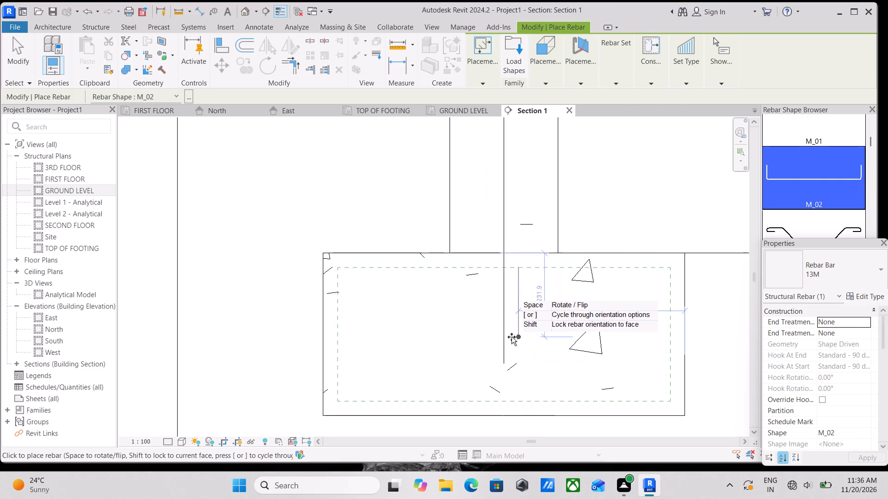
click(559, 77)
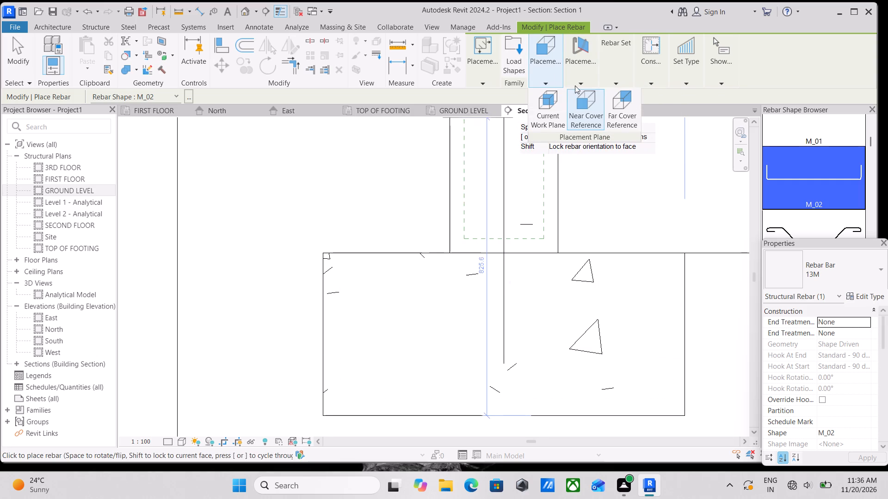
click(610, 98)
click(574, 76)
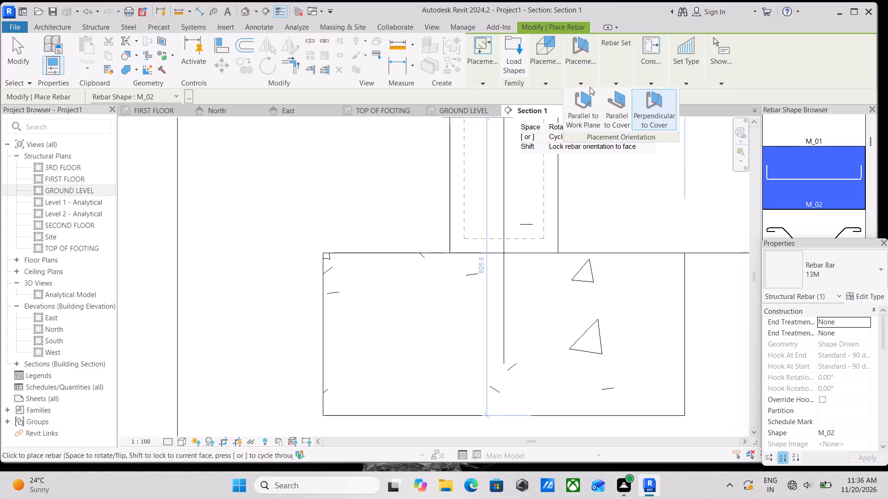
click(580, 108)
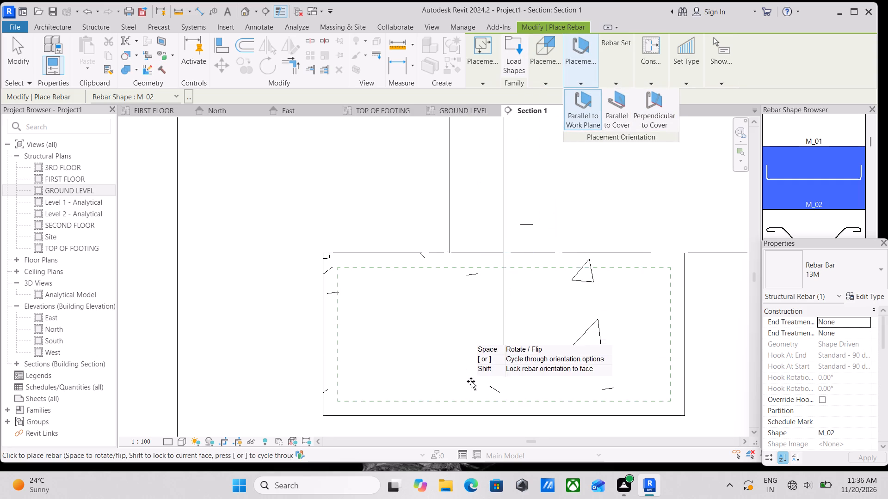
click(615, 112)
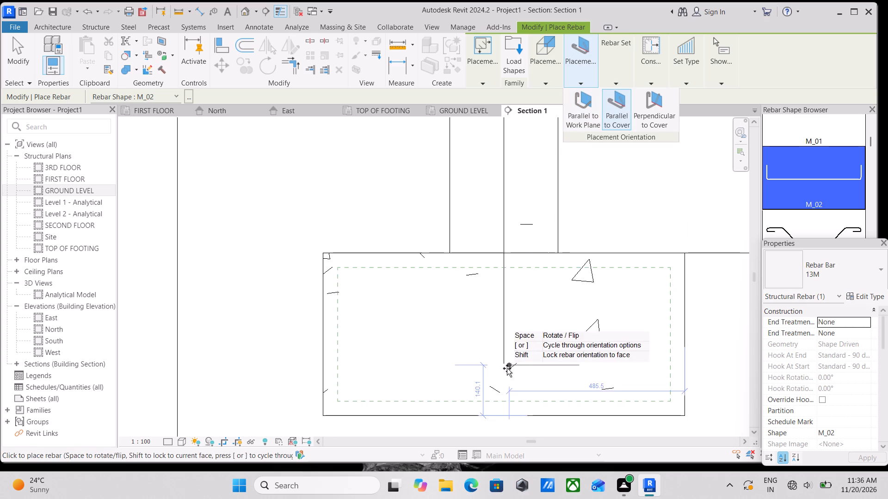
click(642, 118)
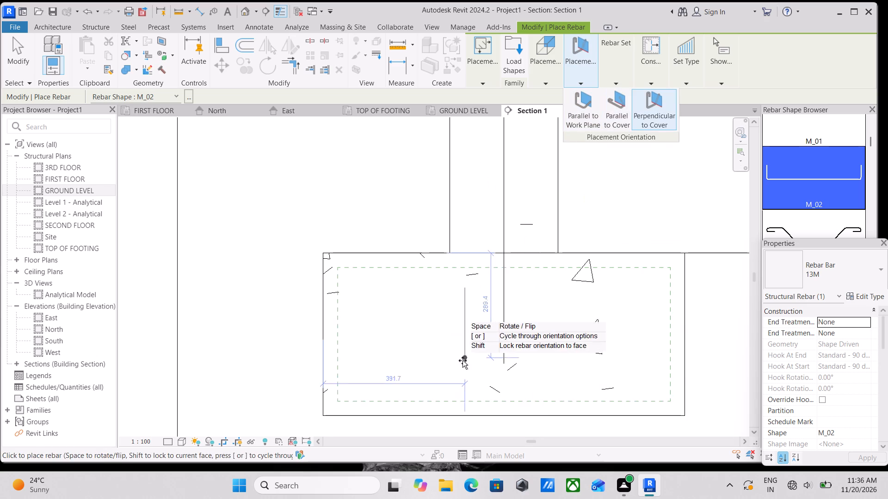
Set the rebar placement plane to Current Work Plane and the orientation to Parallel to Work Plane.
click(574, 79)
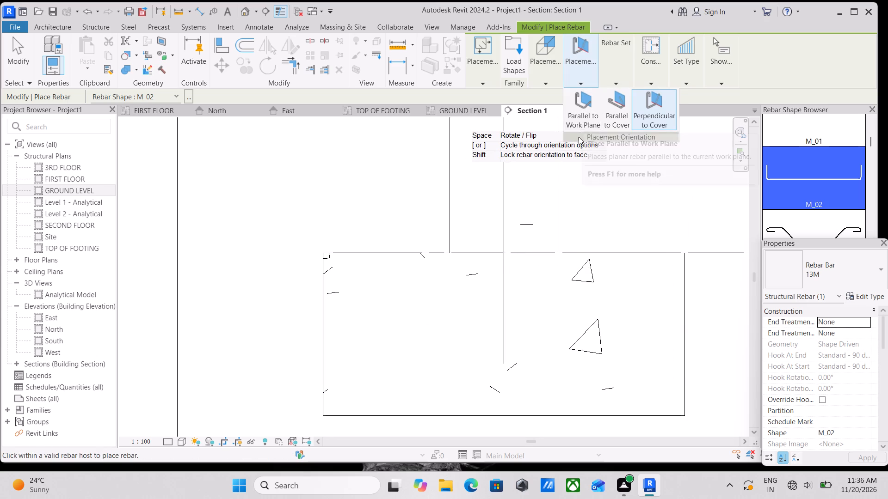
click(543, 76)
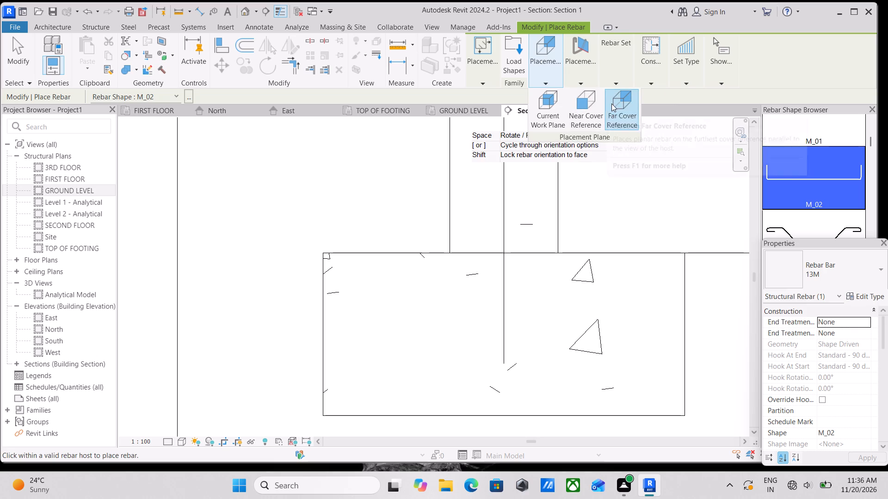
click(559, 113)
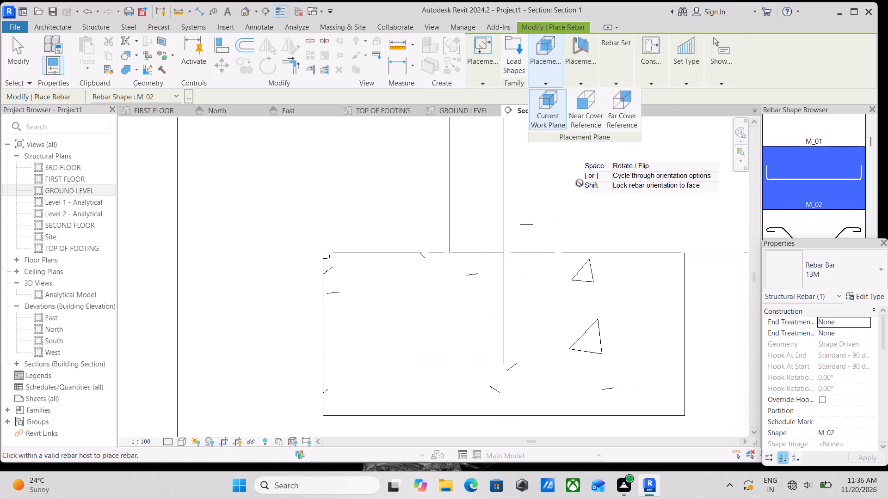
click(581, 73)
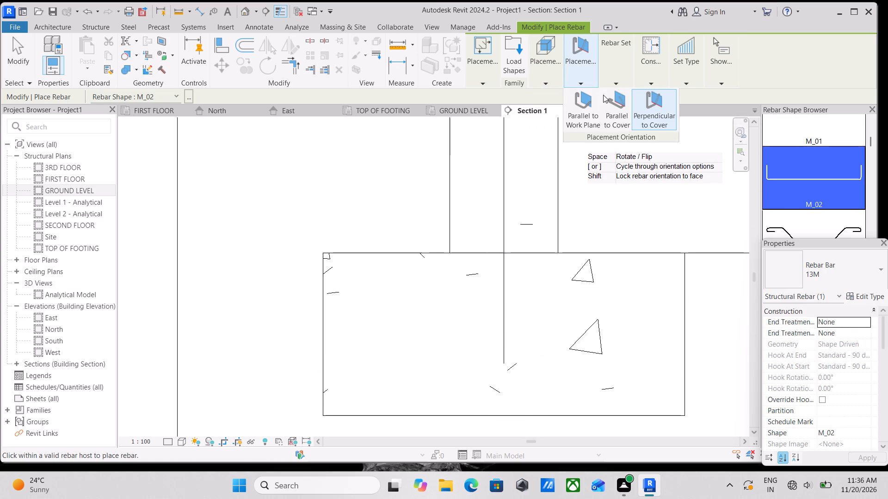
click(608, 103)
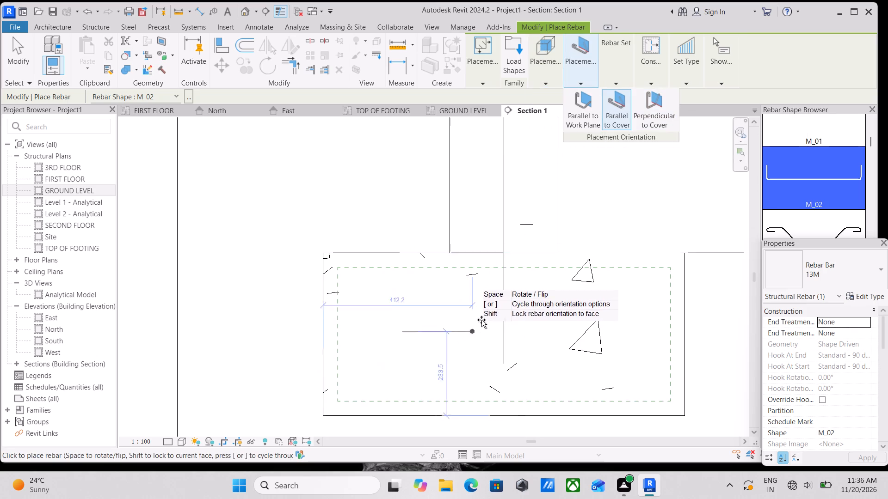
click(588, 107)
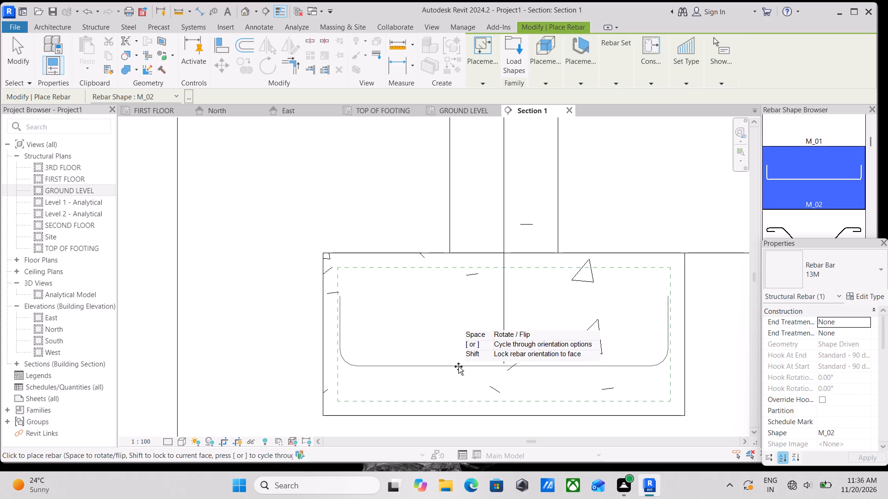
Place an M_02 bar along the bottom cover line of the footing with its ends bent upward.
scroll(458, 366, down, 1)
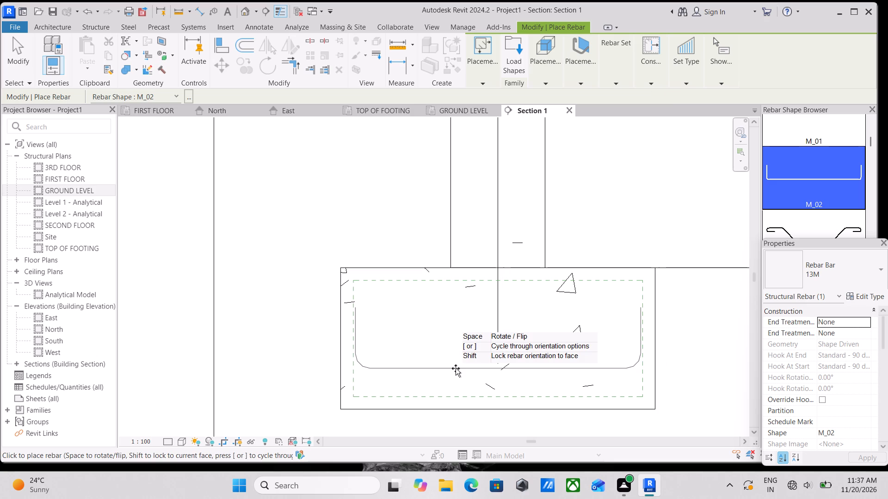
middle_drag(456, 368, 452, 349)
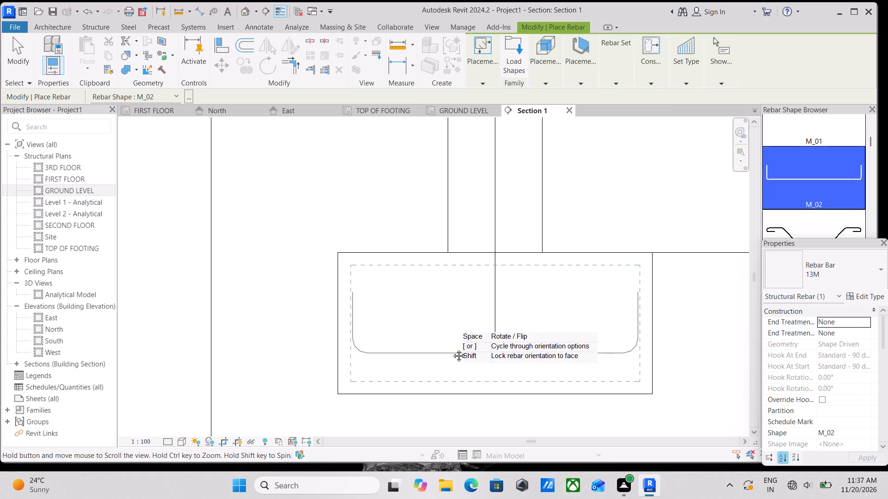
middle_drag(452, 349, 444, 288)
scroll(454, 306, up, 2)
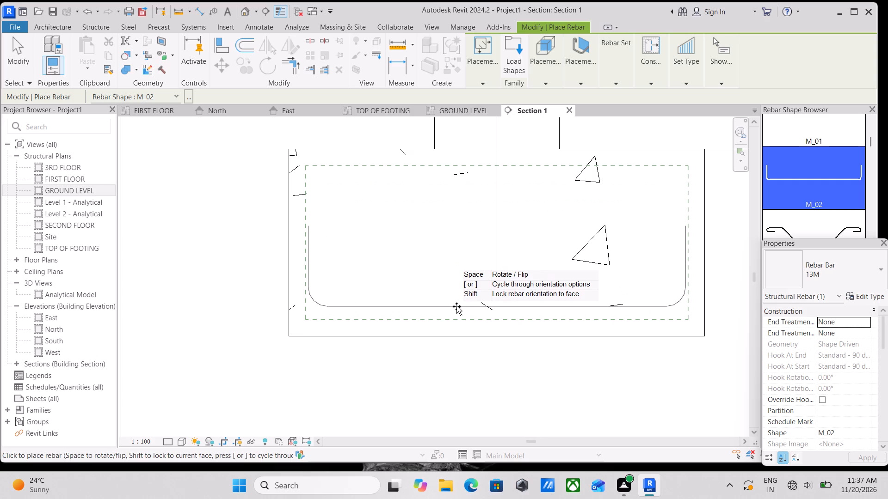
scroll(456, 306, up, 2)
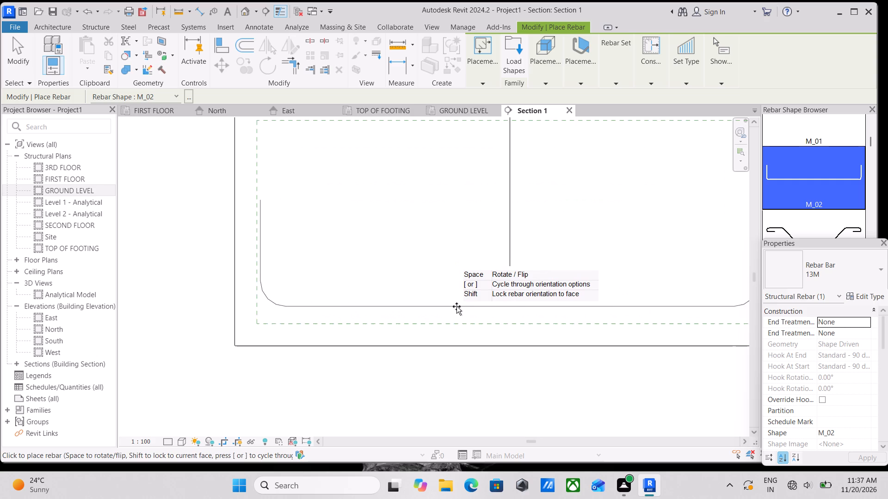
scroll(474, 310, up, 2)
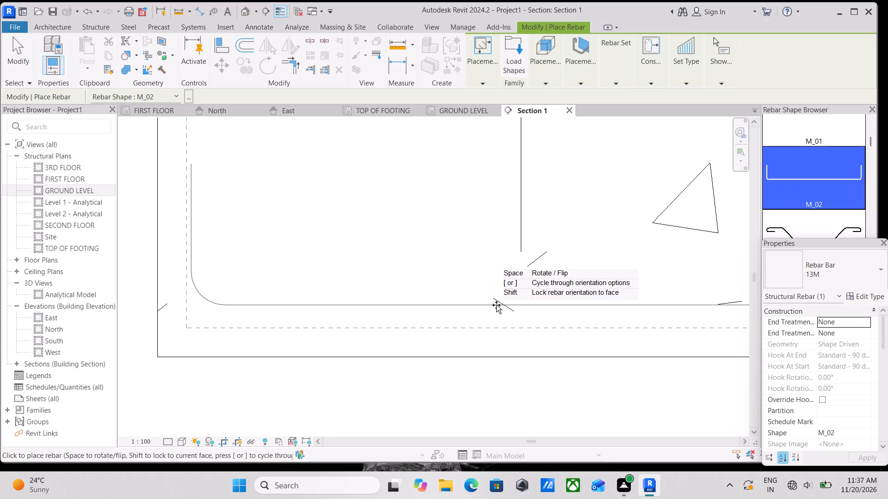
middle_drag(496, 305, 448, 295)
scroll(434, 294, down, 1)
middle_drag(432, 294, 405, 291)
middle_click(405, 290)
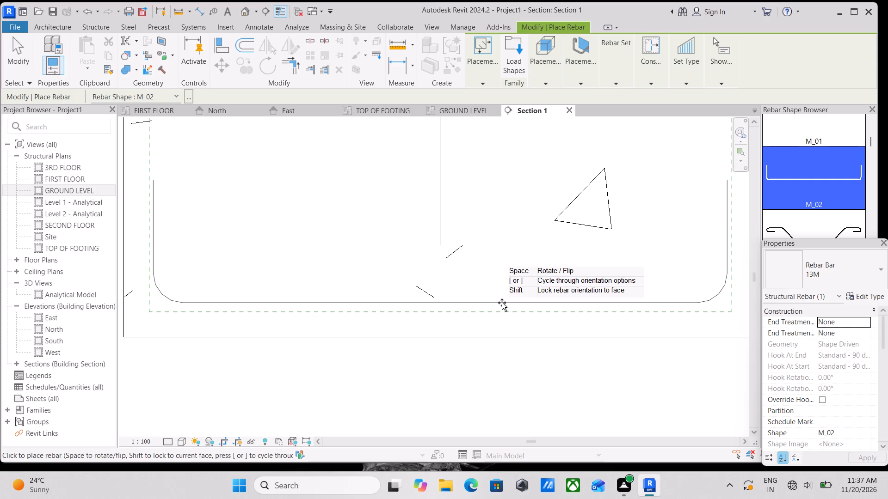
scroll(500, 292, up, 2)
scroll(500, 292, down, 2)
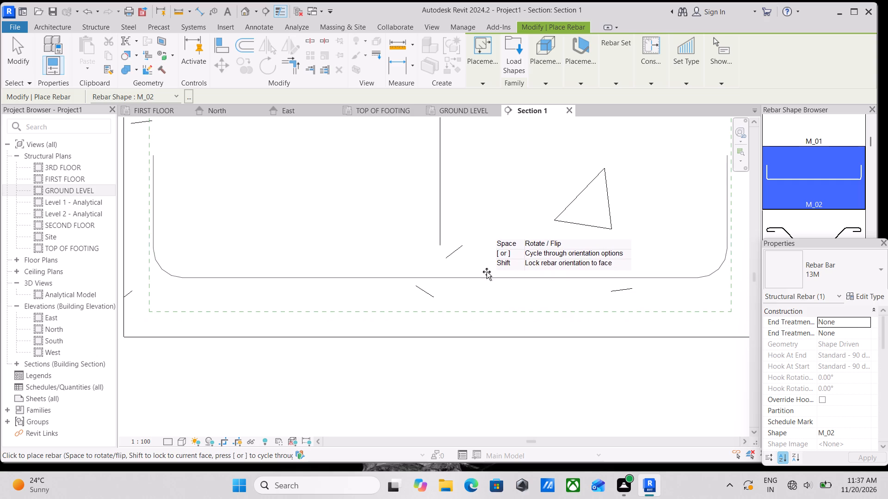
click(487, 297)
Place a second M_02 bar along the footing's top cover line with its ends bent downward, and finish placing rebar.
middle_drag(475, 197, 517, 331)
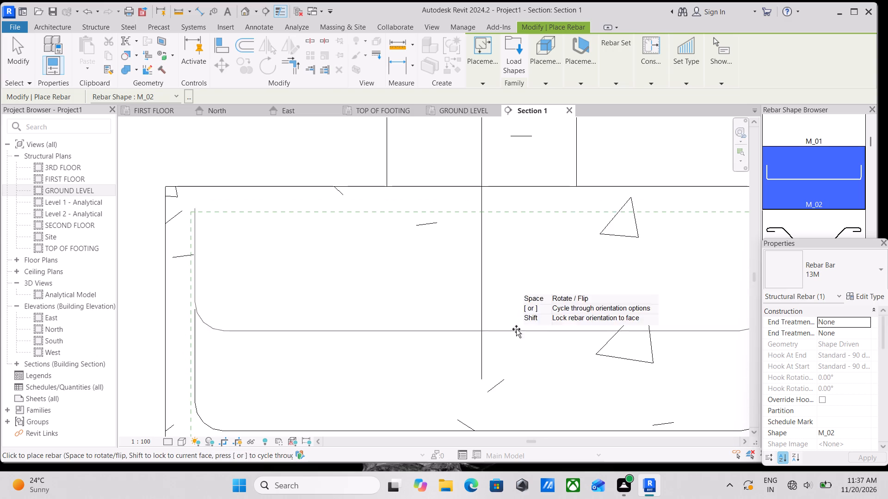
click(477, 216)
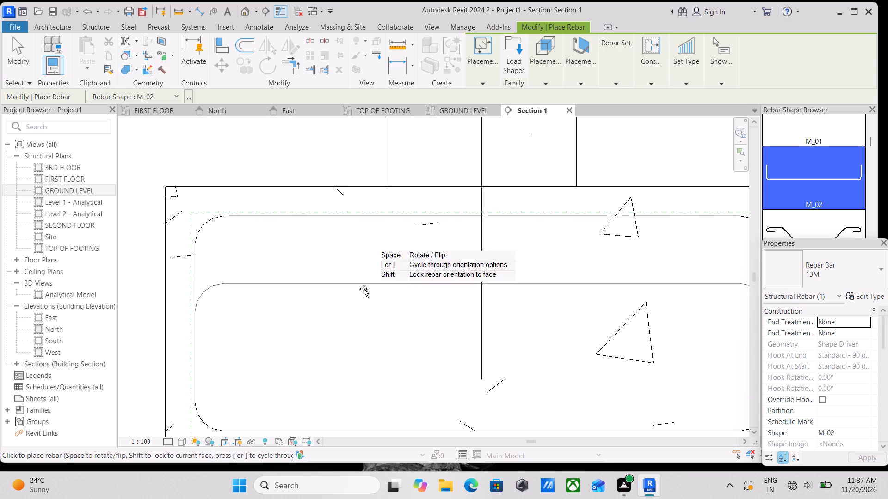
key(Escape)
scroll(215, 206, up, 1)
key(Escape)
key(Escape)
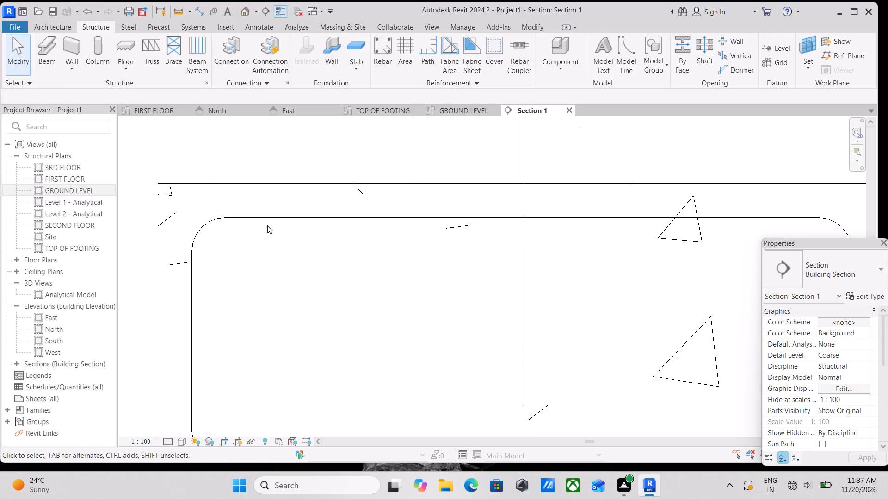
Set the section view's detail level to Fine.
scroll(345, 230, down, 3)
middle_drag(345, 230, 330, 206)
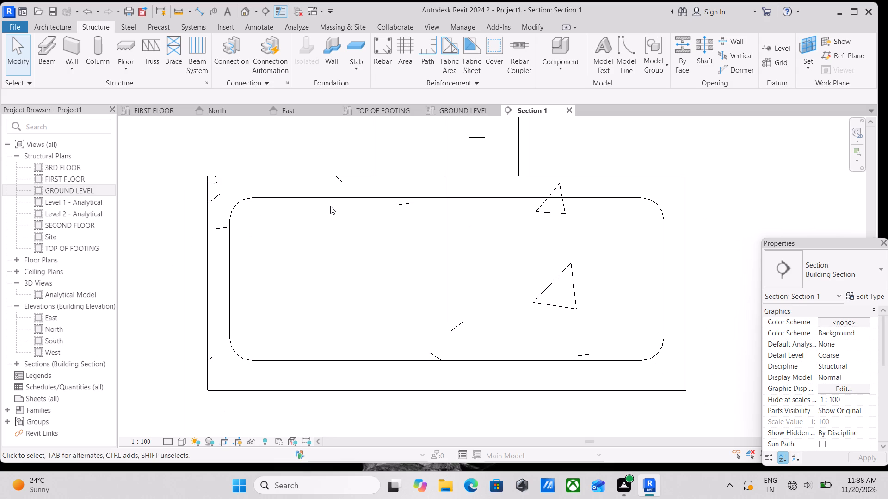
middle_drag(353, 239, 354, 192)
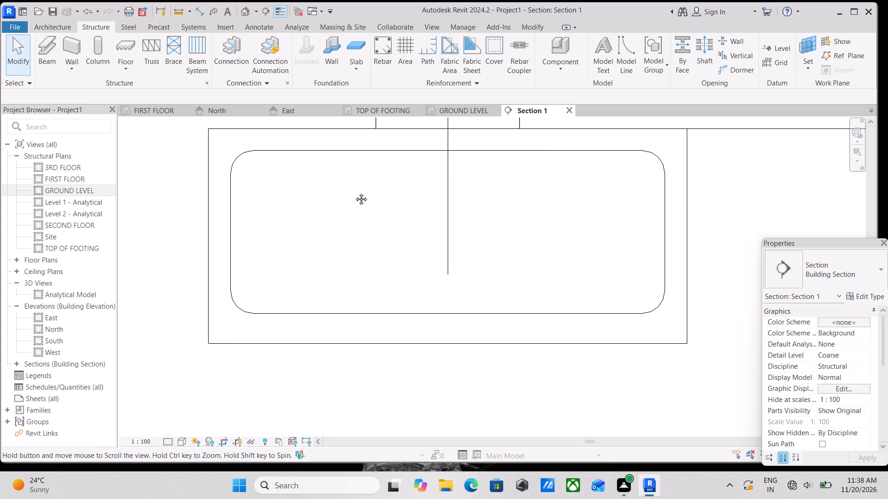
middle_drag(354, 192, 356, 193)
scroll(415, 274, up, 1)
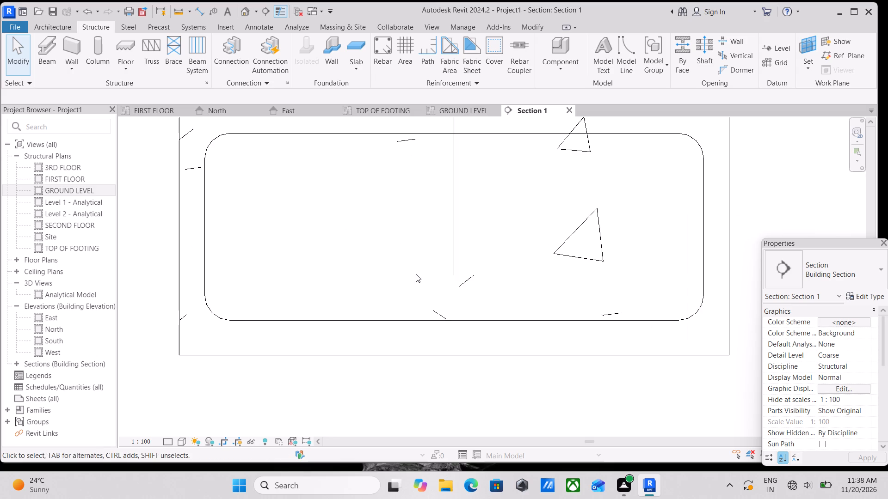
scroll(443, 338, up, 2)
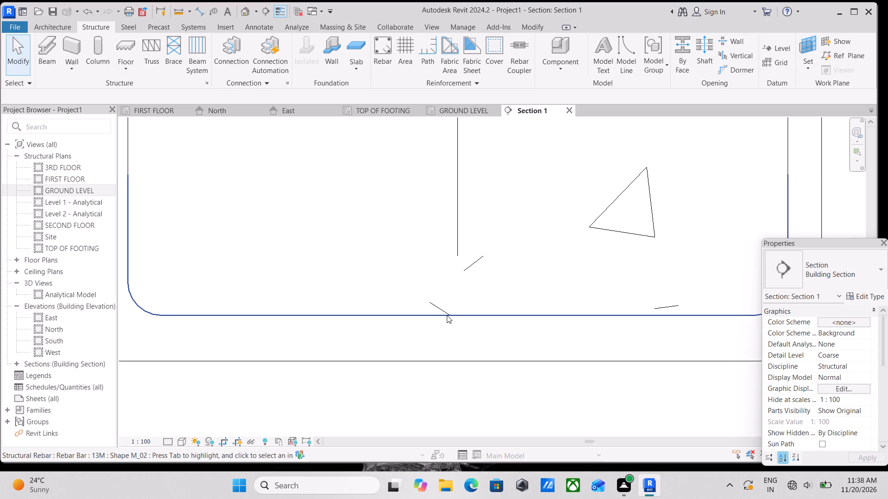
scroll(459, 311, down, 2)
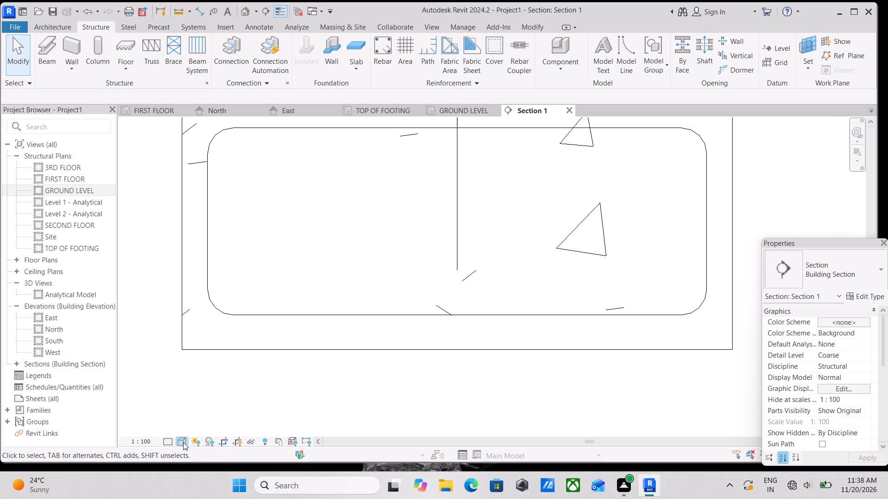
click(181, 442)
click(170, 442)
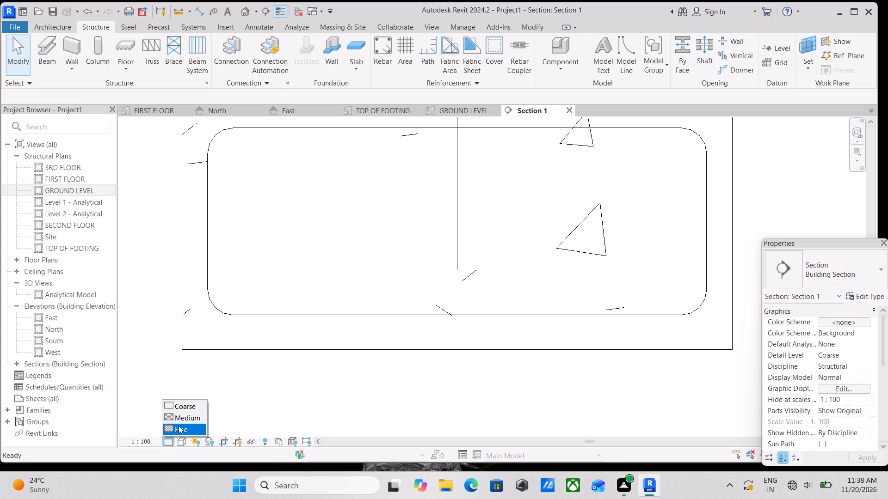
click(179, 426)
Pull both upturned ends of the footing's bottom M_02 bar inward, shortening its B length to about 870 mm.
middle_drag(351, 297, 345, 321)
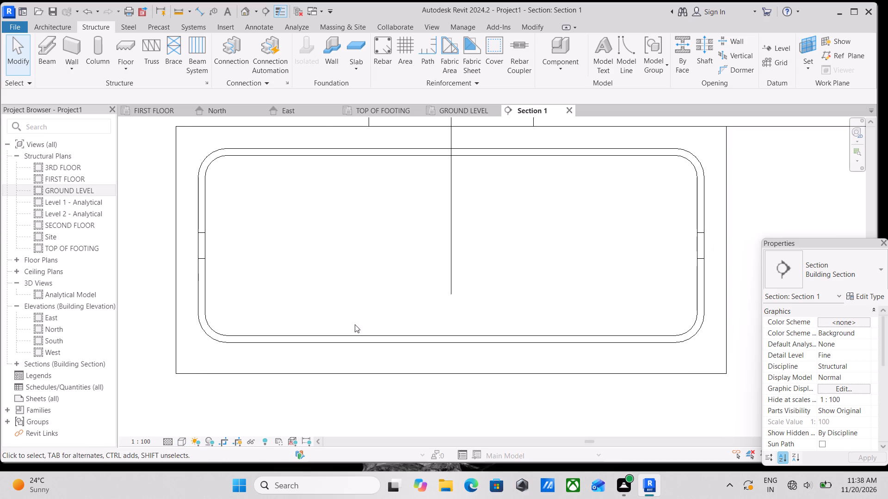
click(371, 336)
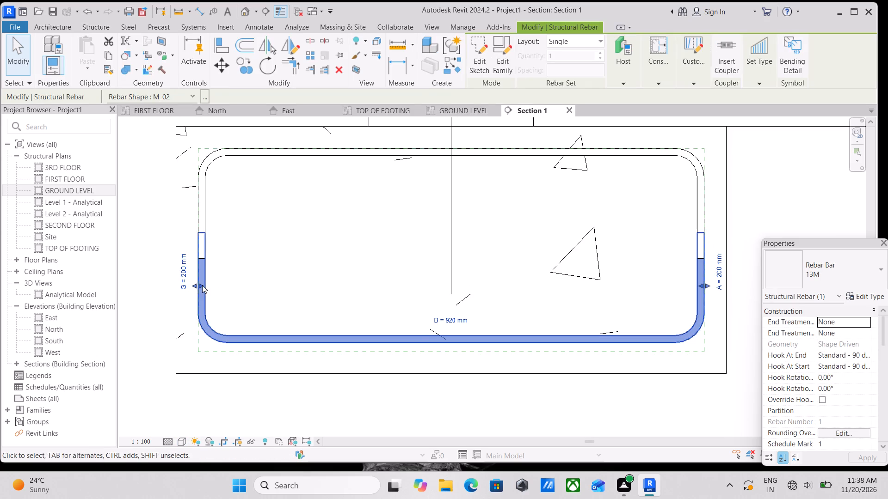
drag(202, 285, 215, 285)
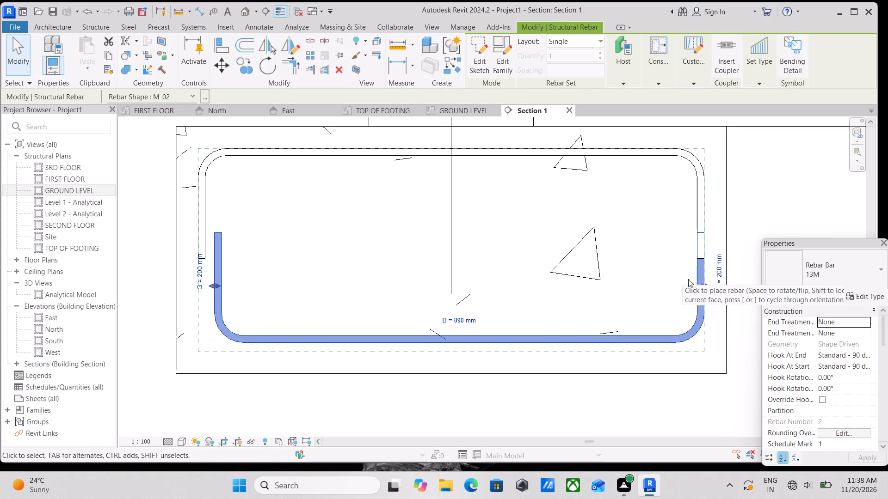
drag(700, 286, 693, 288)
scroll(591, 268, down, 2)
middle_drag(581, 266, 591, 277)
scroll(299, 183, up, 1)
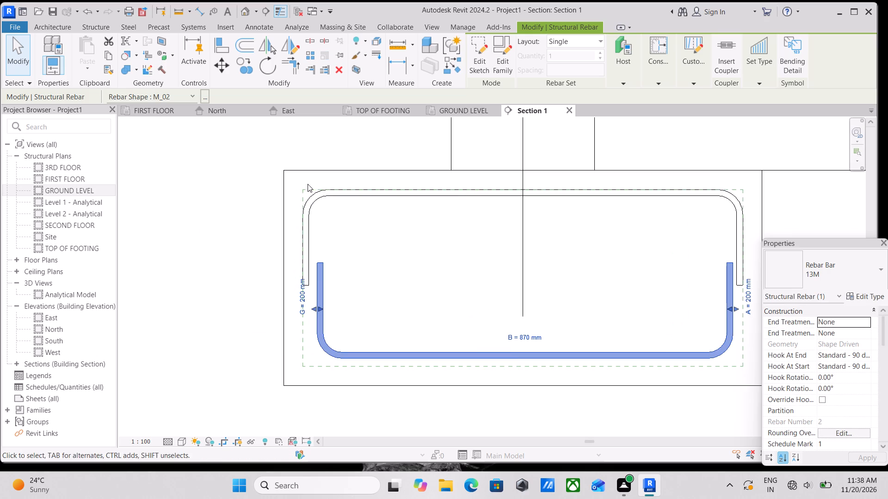
Assign the Interior (shells) - 10M to 16M <13 mm> rebar cover to the whole footing.
click(303, 174)
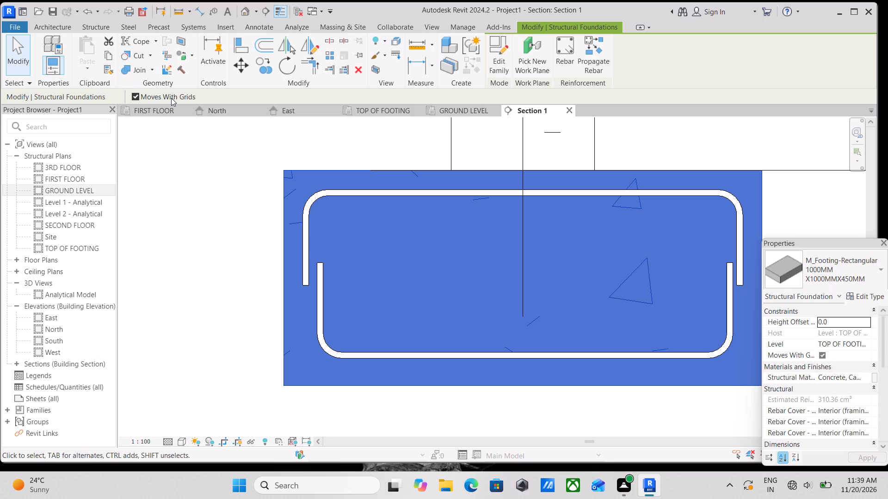
scroll(333, 41, up, 1)
scroll(339, 201, up, 2)
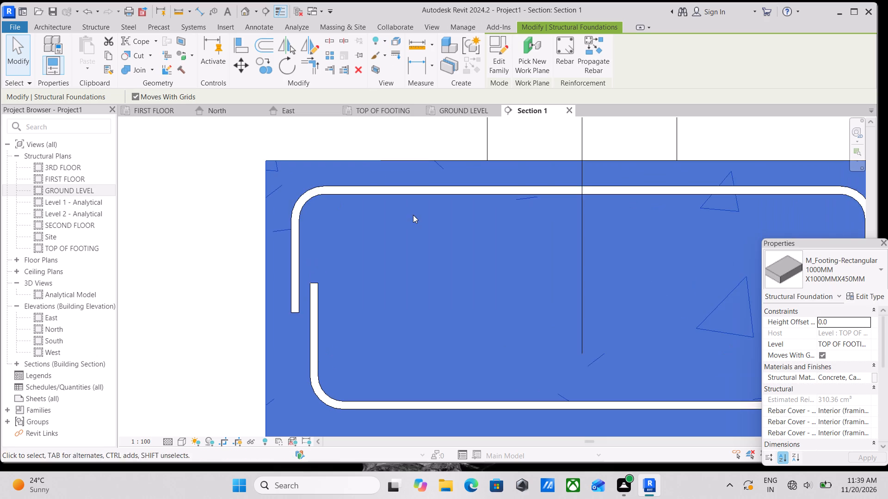
middle_drag(413, 215, 232, 159)
middle_drag(322, 196, 411, 253)
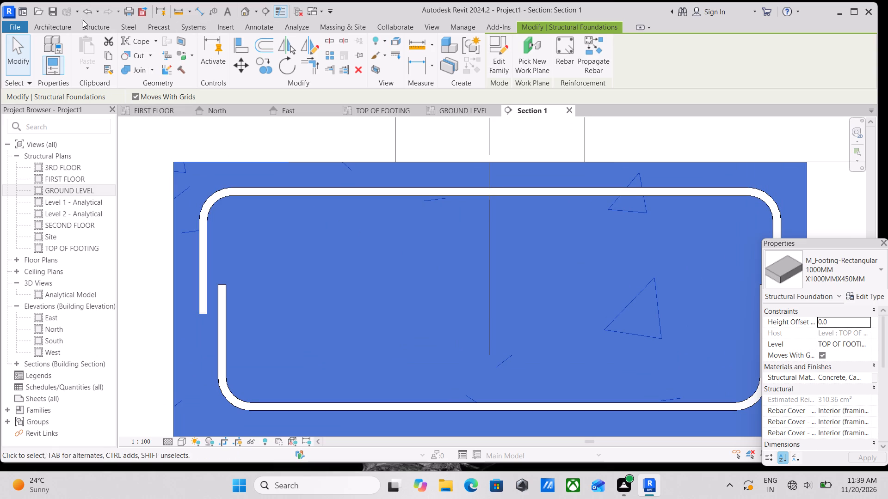
click(97, 28)
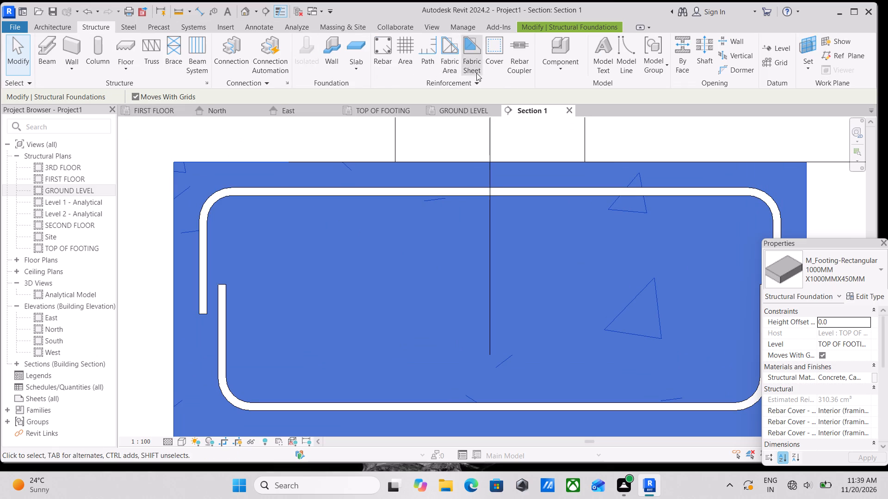
click(498, 63)
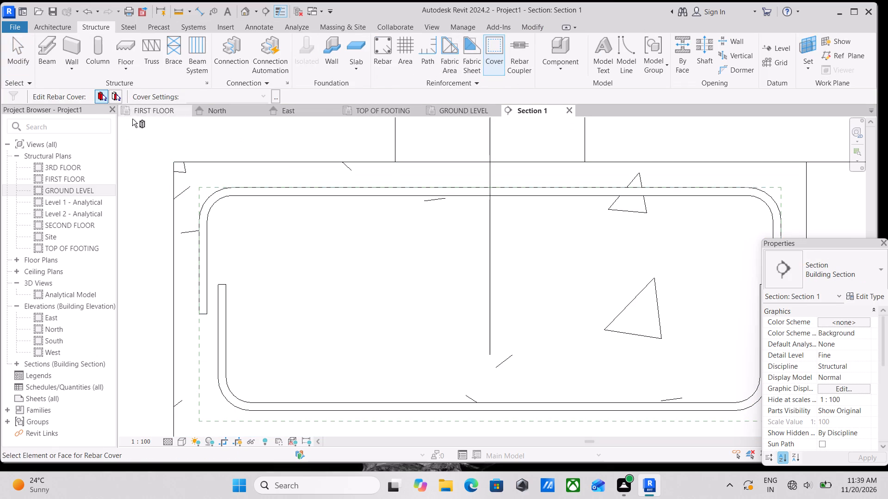
click(102, 97)
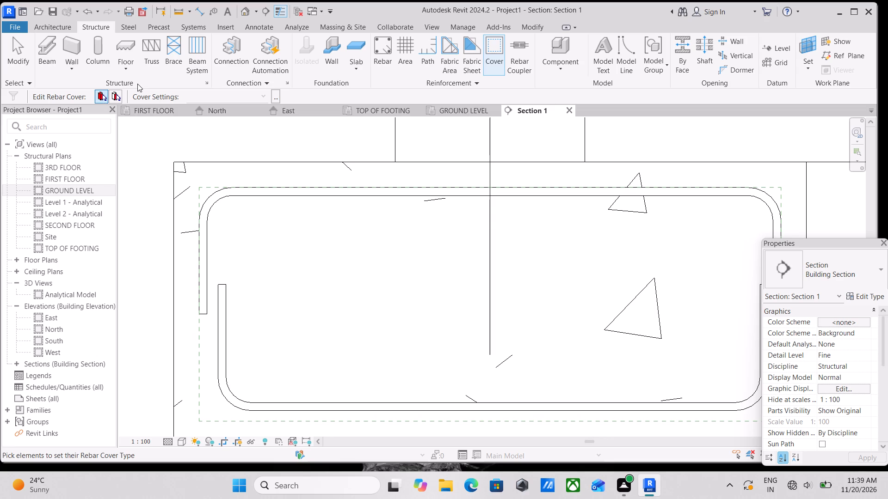
click(176, 161)
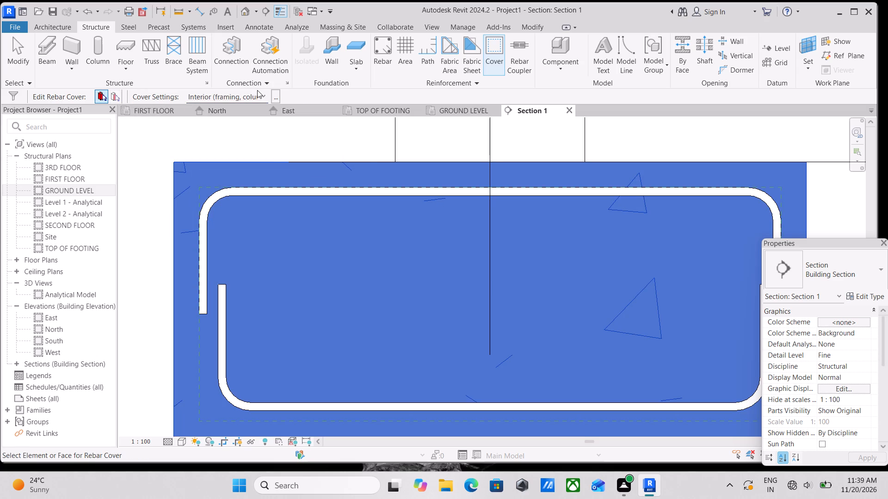
click(257, 90)
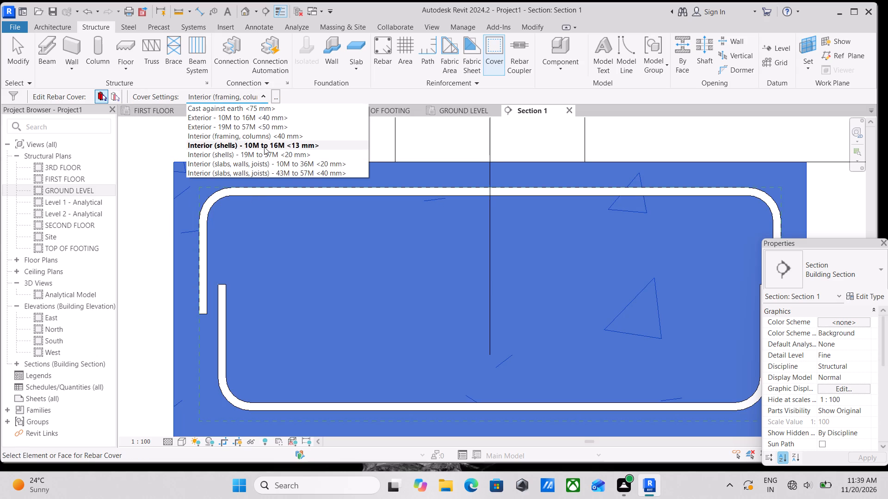
click(264, 147)
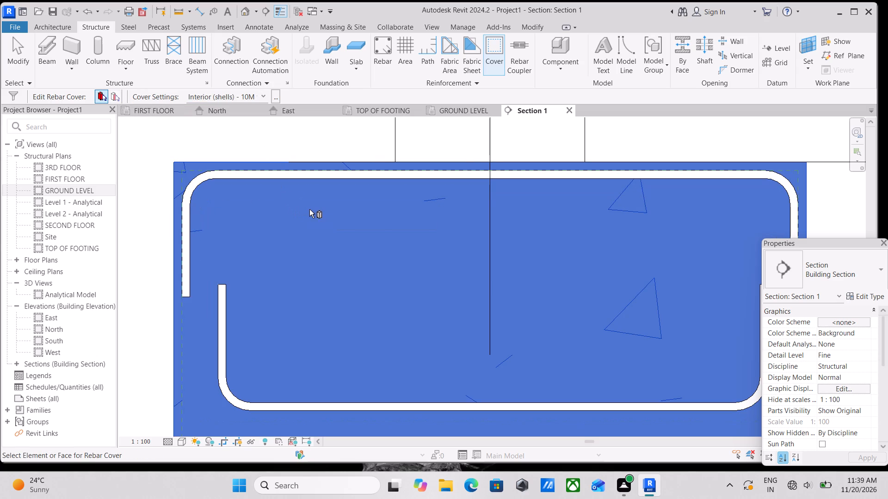
scroll(306, 213, down, 3)
middle_drag(301, 220, 267, 204)
scroll(267, 204, up, 1)
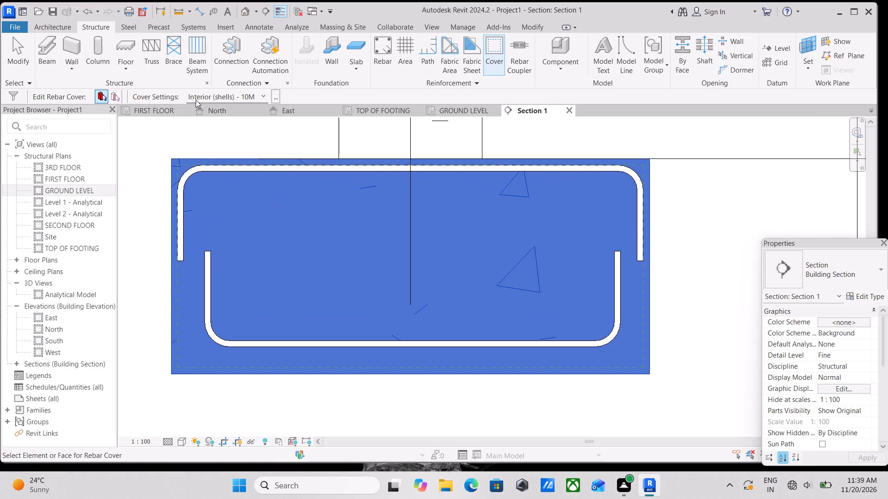
Add a new rebar cover setting named FOUNDATION COVER.
click(277, 97)
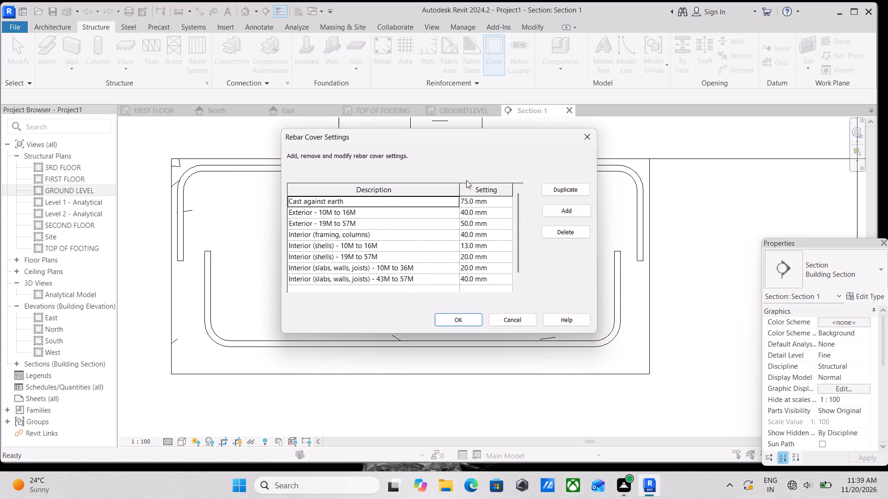
click(564, 213)
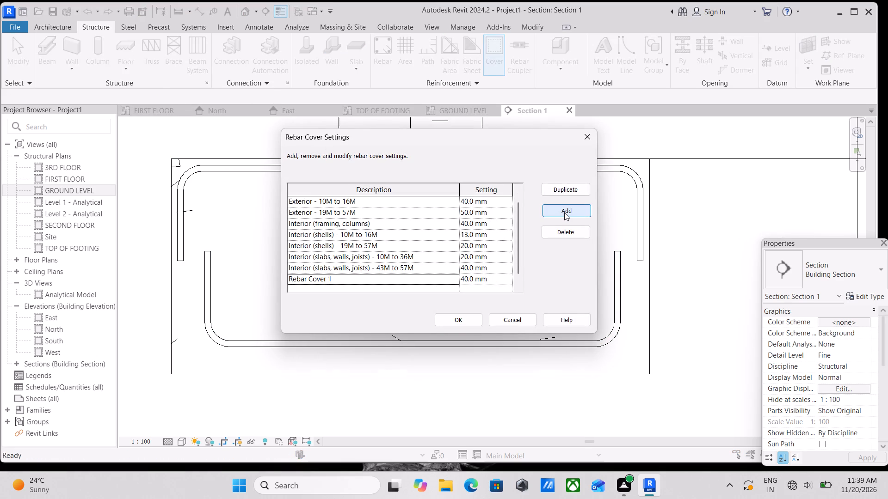
click(345, 274)
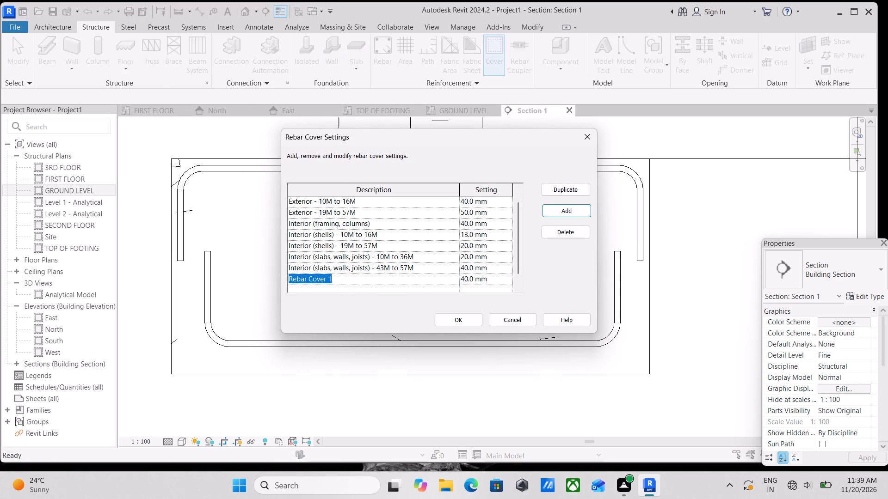
text(FOUNDATION)
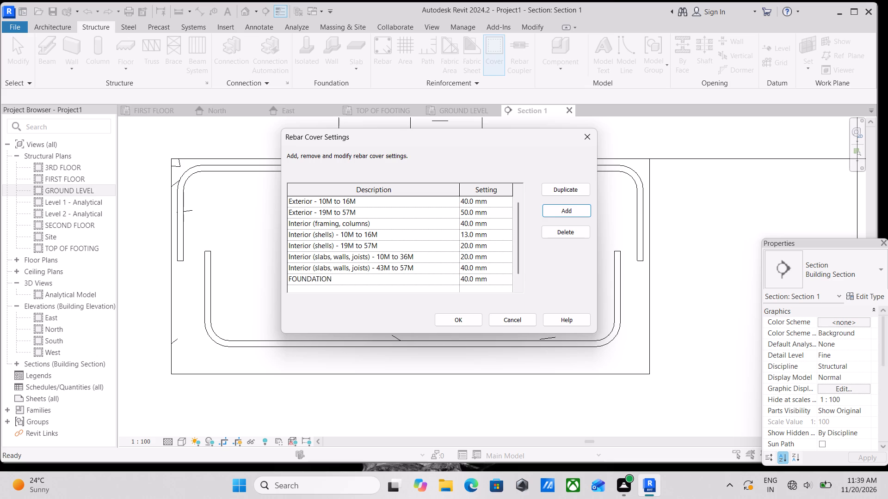
key(space)
key(c)
key(o)
text(VER)
Set the FOUNDATION COVER value to 20.0 mm, save the cover settings and finish editing rebar cover.
drag(491, 280, 438, 286)
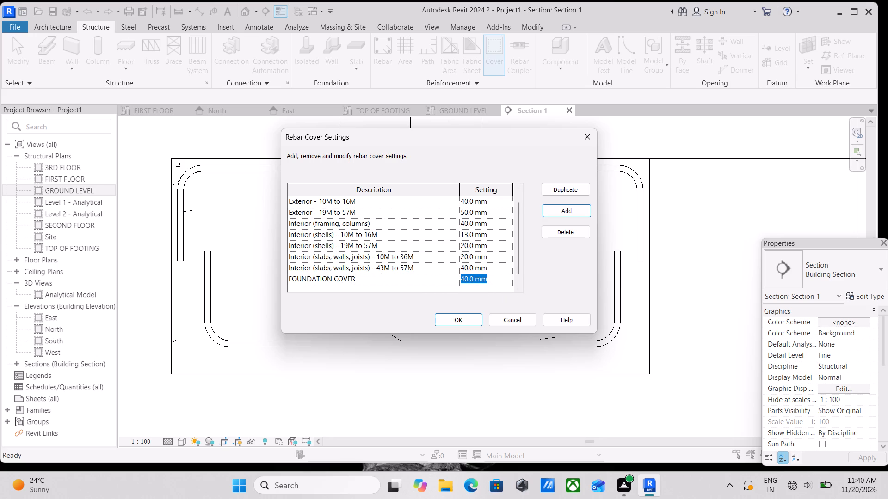
key(2)
key(0)
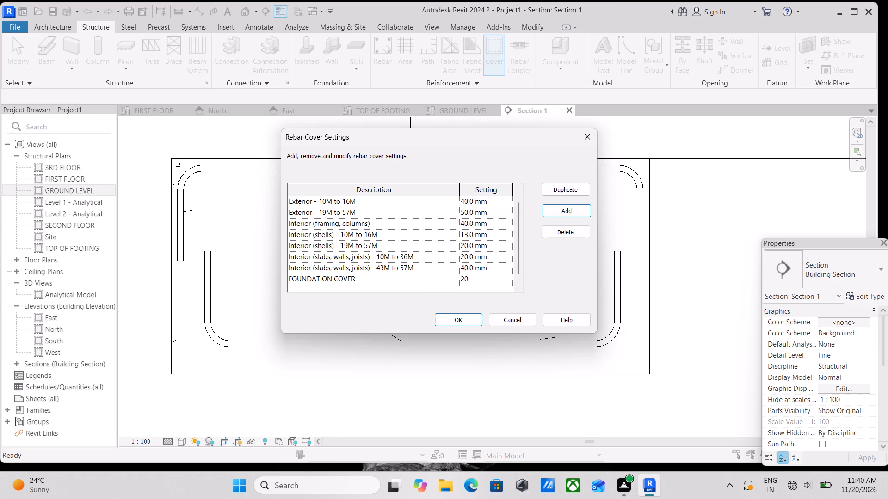
key(period)
text(MM)
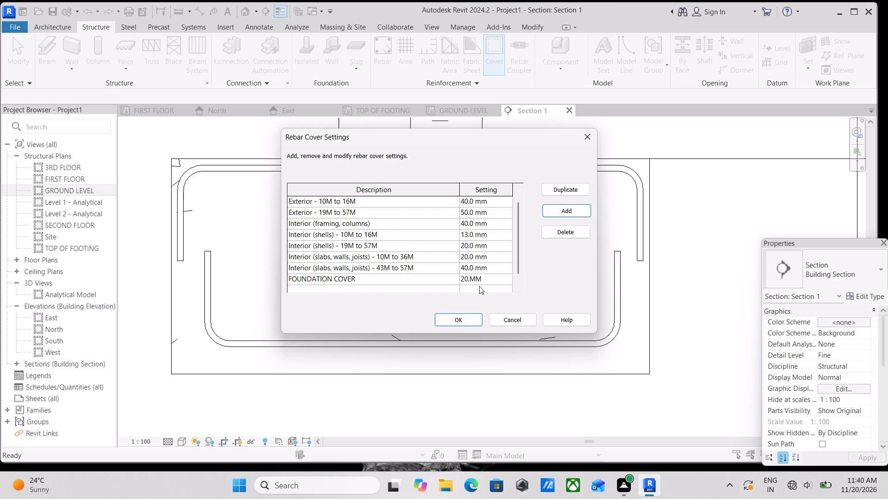
click(480, 285)
text(20)
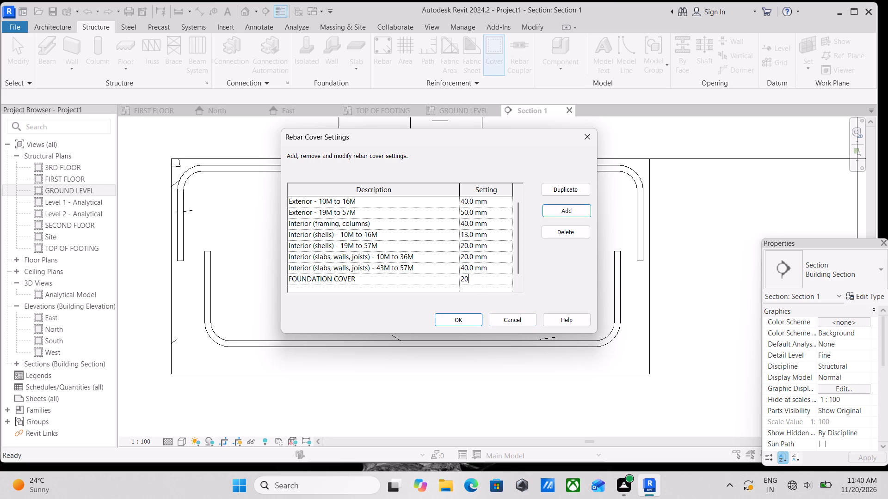
text(.0MM)
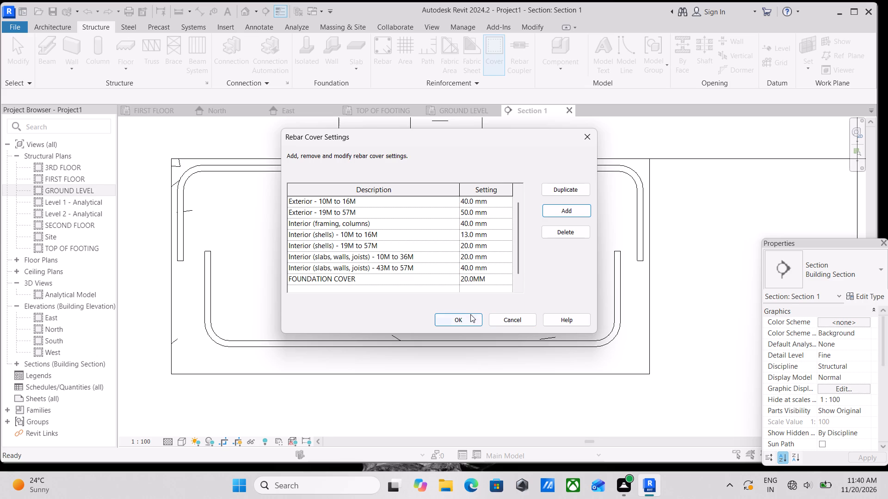
click(470, 316)
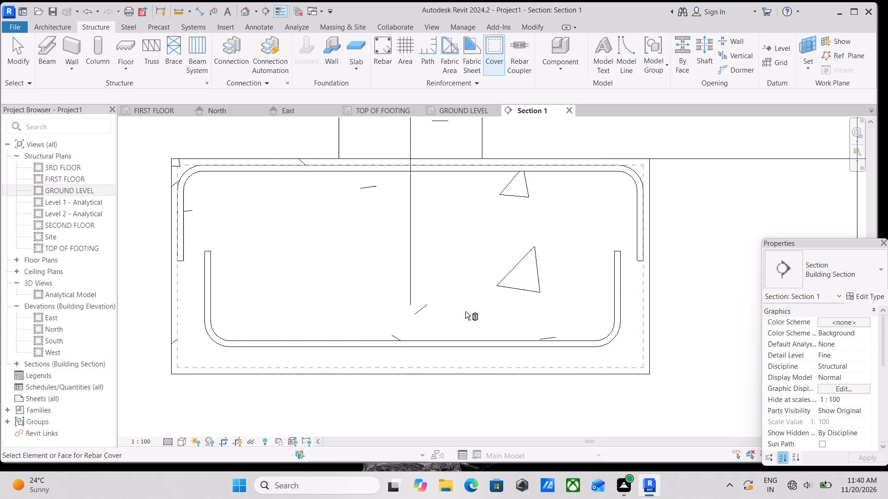
key(Escape)
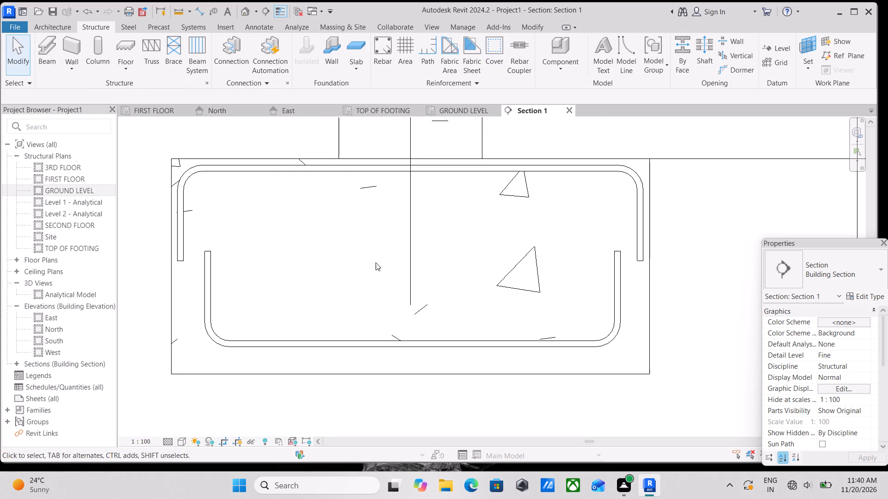
key(Escape)
key(Escape)
Stretch both upturned ends of the bottom M_02 bar outward to the footing's side cover lines, giving B about 970 mm.
click(202, 297)
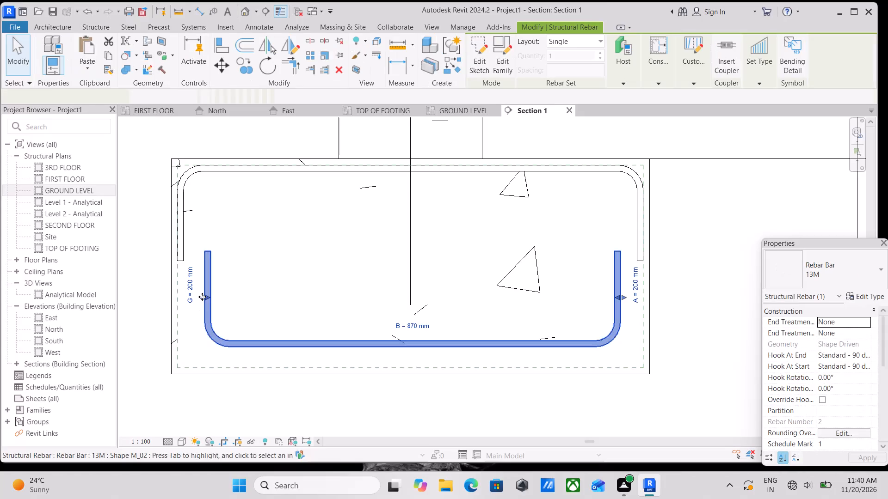
drag(203, 300, 179, 299)
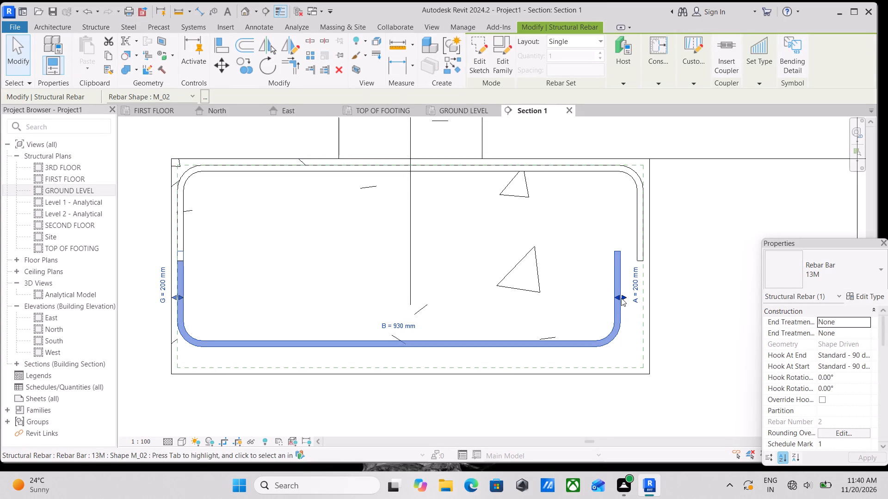
drag(621, 298, 645, 296)
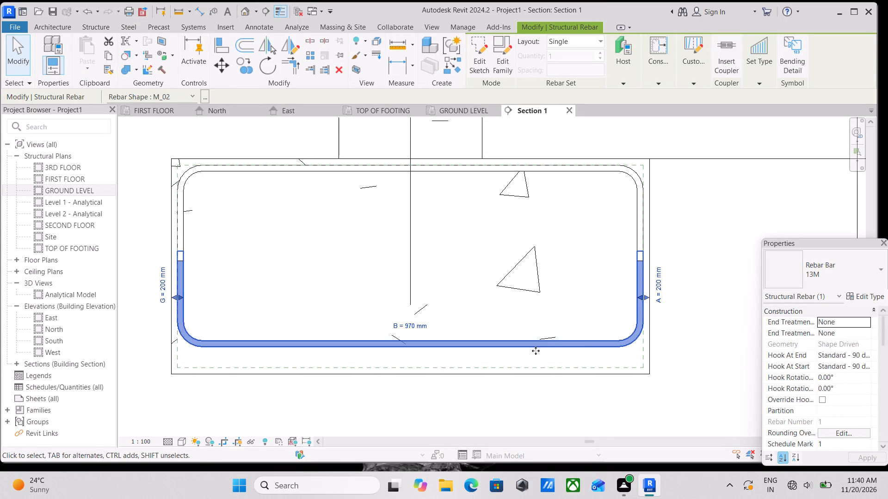
Nudge the bottom M_02 bar down onto the footing's bottom cover line and deselect it.
key(Down)
key(Down)
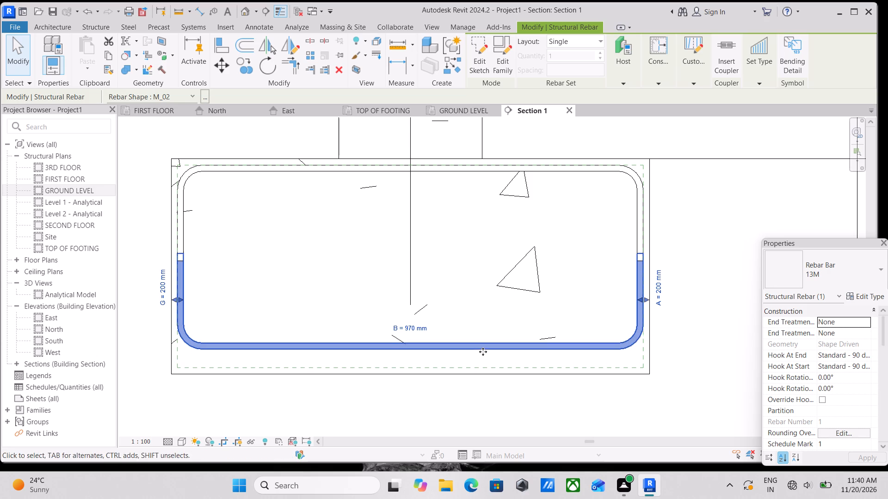
key(Down)
key(Down)
key(Down)
key(Down)
key(Down)
key(Down)
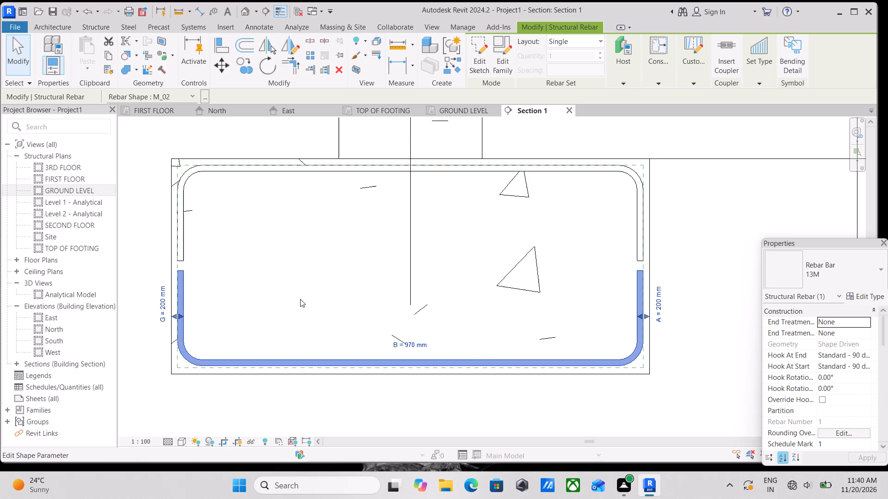
key(Escape)
Examine the properties of the top and bottom M_02 bars in the footing section.
click(284, 173)
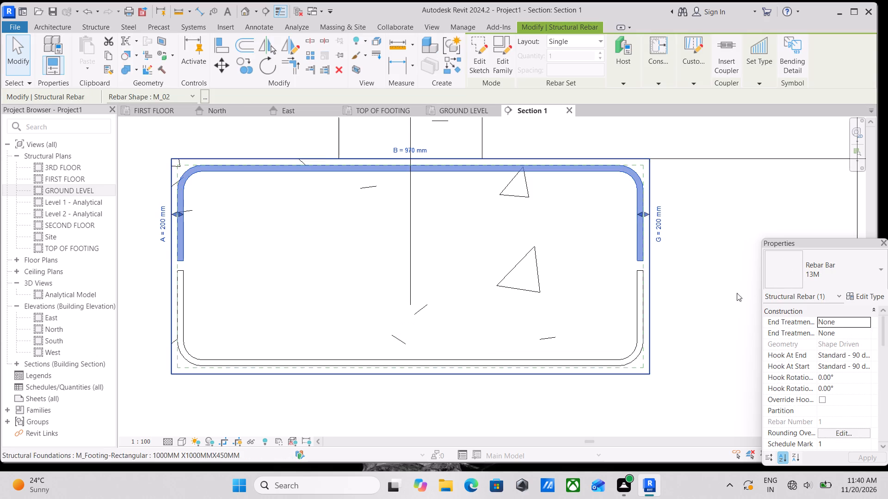
key(Escape)
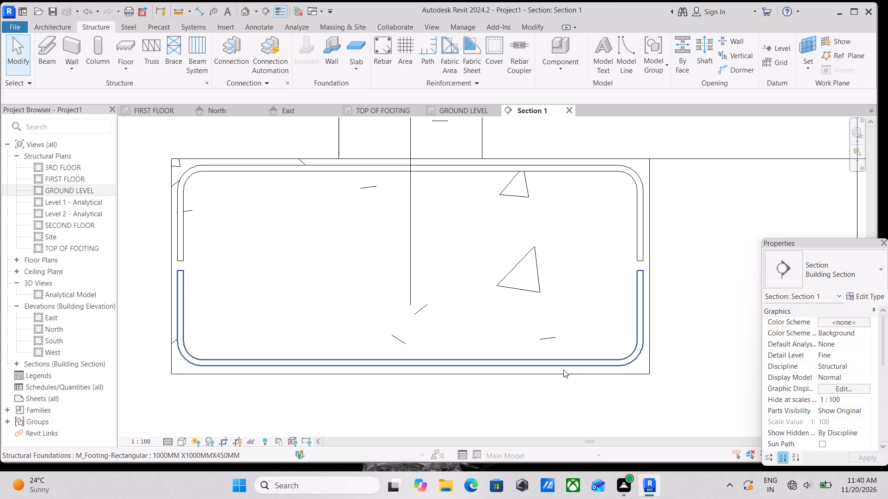
click(563, 370)
scroll(796, 403, down, 2)
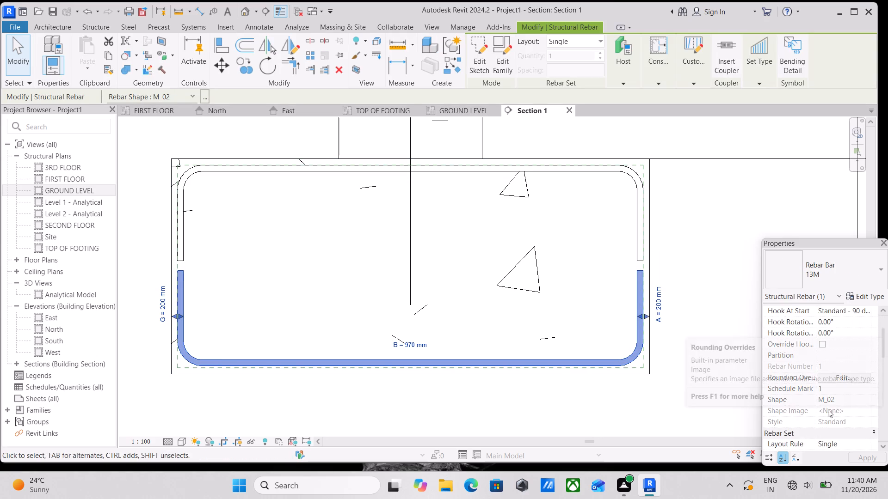
scroll(844, 404, down, 1)
scroll(848, 364, up, 1)
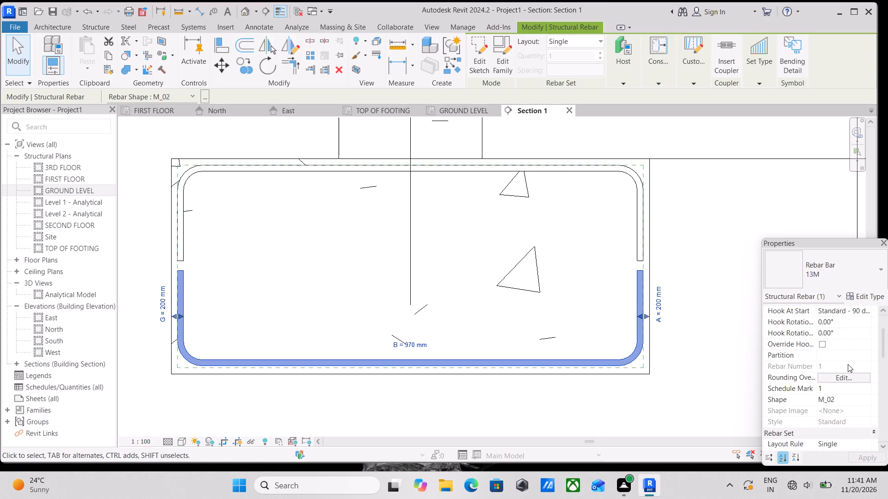
scroll(848, 364, up, 3)
scroll(846, 362, down, 3)
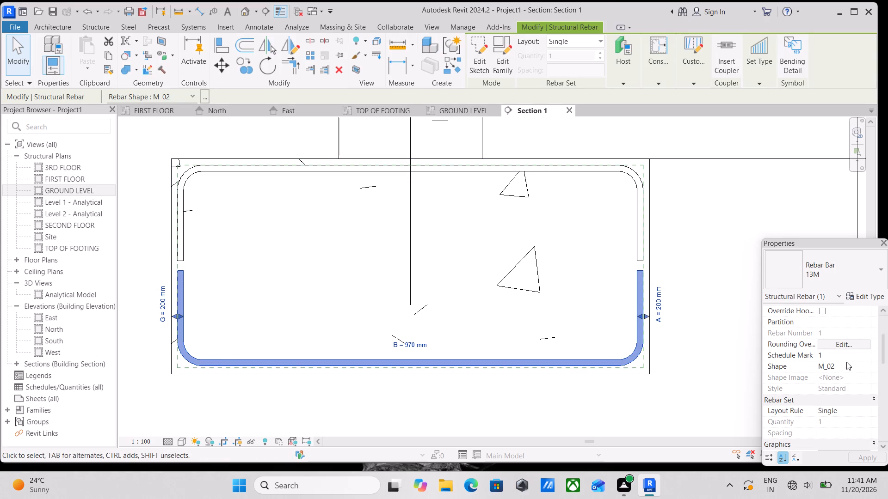
Set the top M_02 bar's layout to Maximum Spacing with a spacing of 120 mm.
click(507, 171)
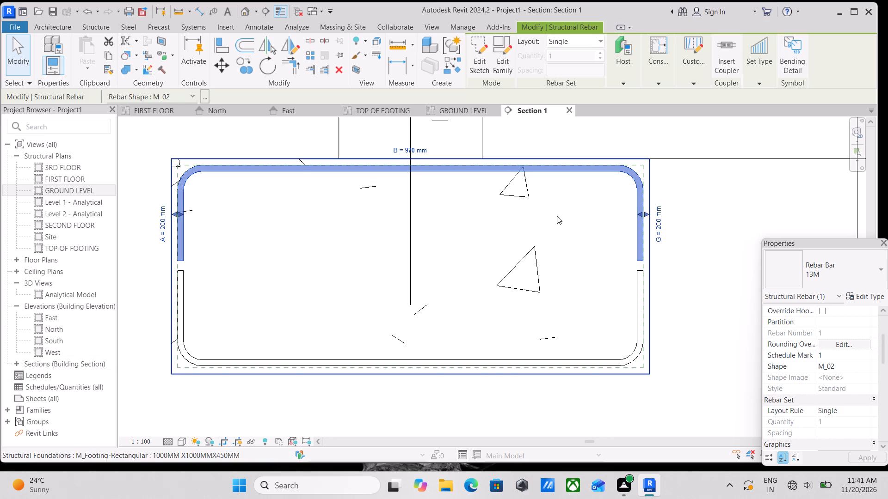
click(570, 39)
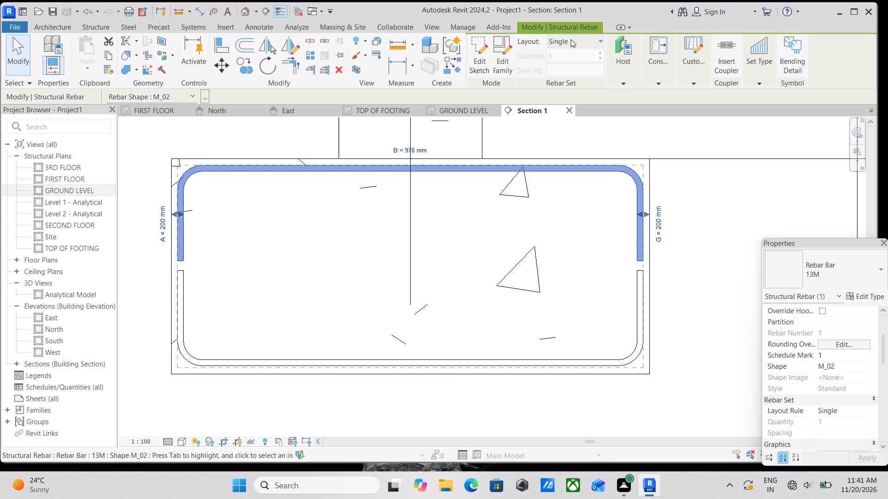
click(600, 85)
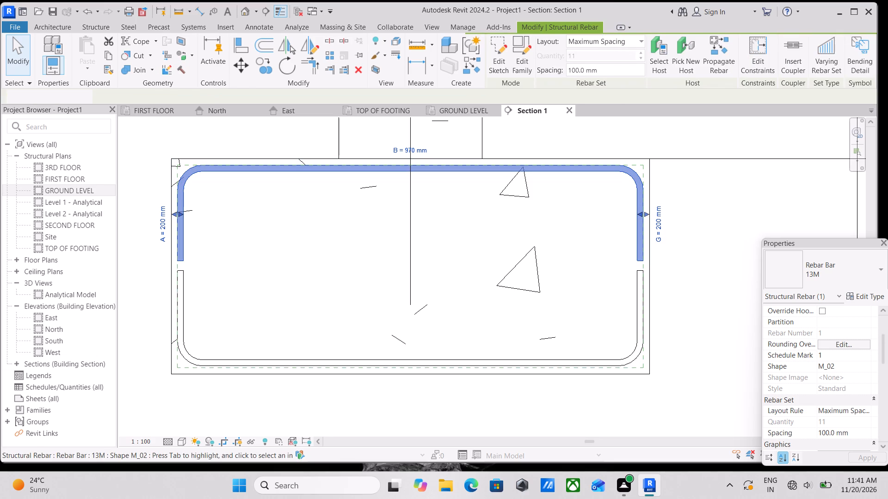
drag(599, 70, 556, 74)
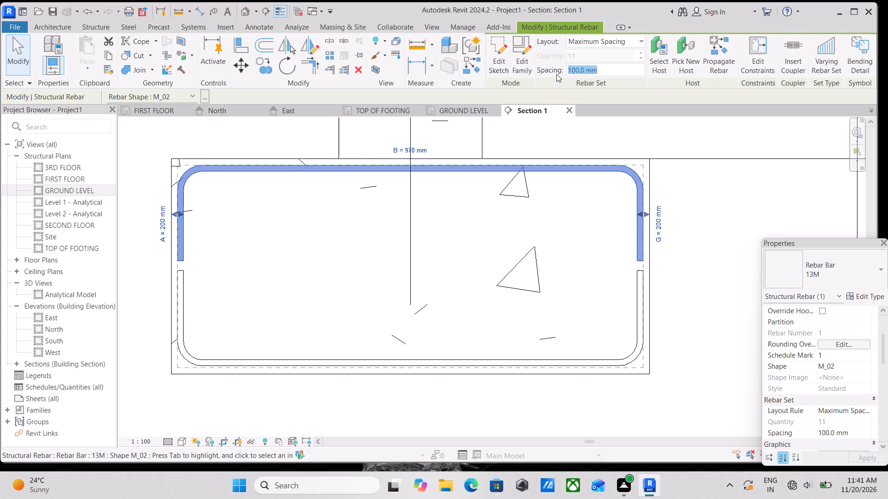
text(120MM)
key(Return)
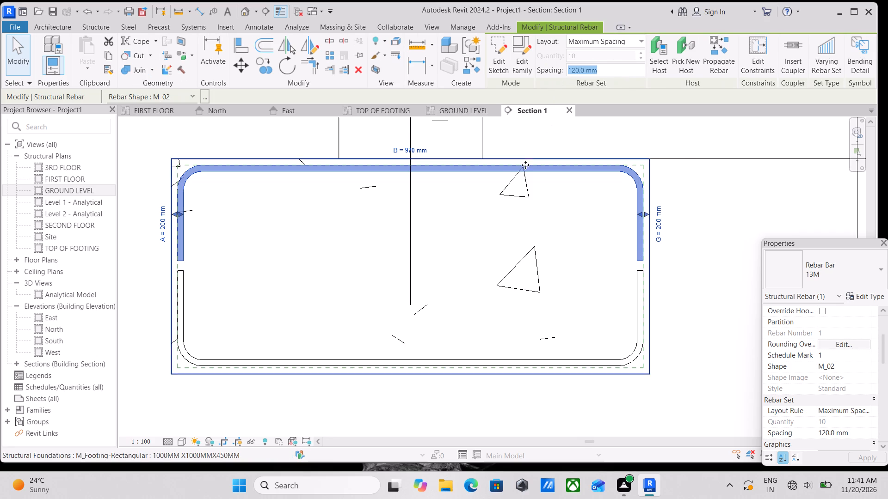
Set the bottom M_02 bar's layout to Maximum Spacing with a spacing of 120 mm and deselect it.
middle_drag(498, 176, 488, 151)
scroll(492, 164, up, 1)
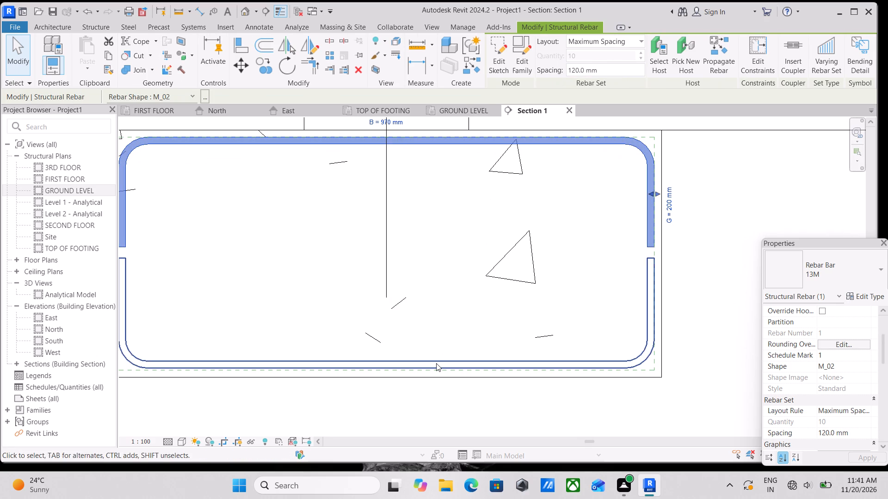
click(436, 363)
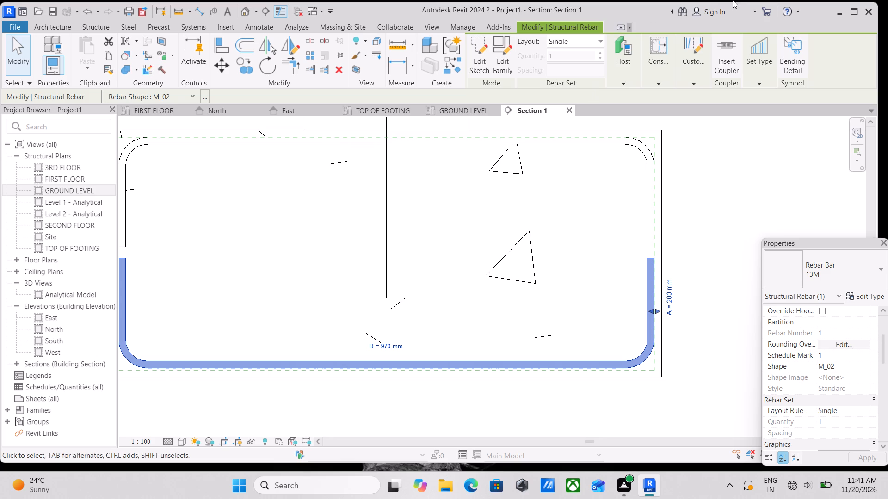
click(582, 45)
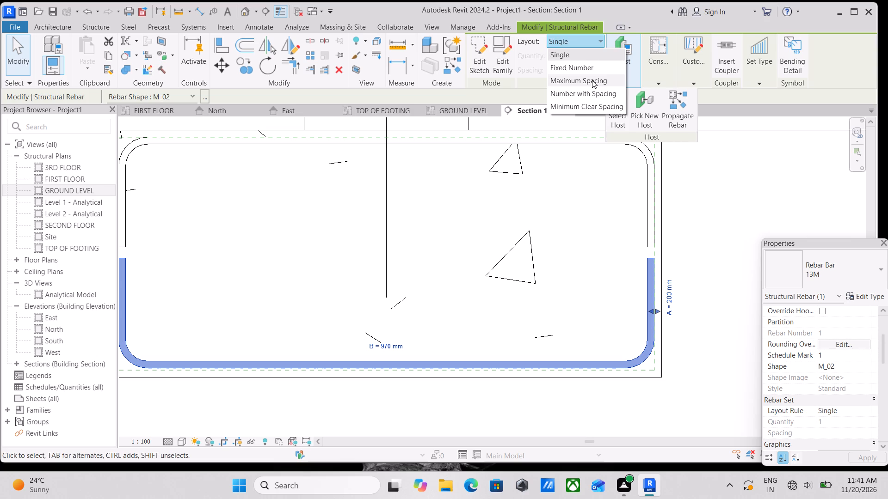
click(592, 80)
drag(604, 71, 554, 76)
text(12)
key(9)
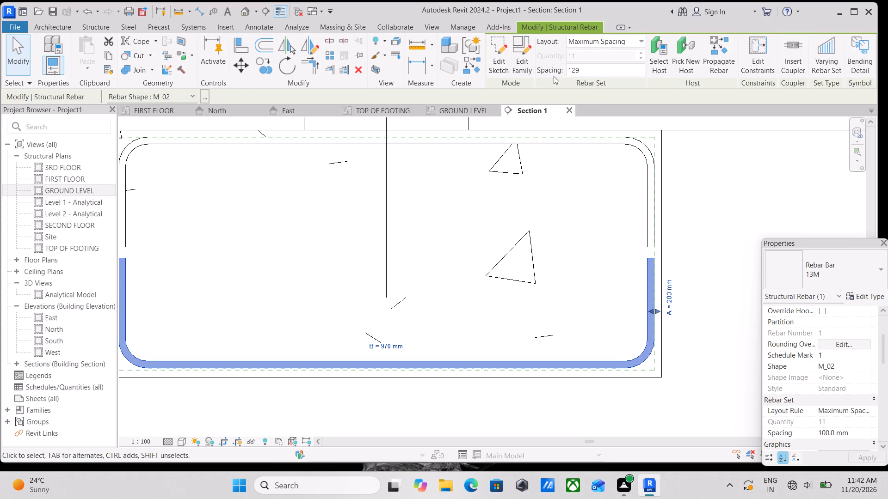
key(BackSpace)
key(0)
text(MM)
key(Return)
scroll(553, 308, down, 2)
middle_drag(553, 308, 566, 314)
scroll(566, 314, up, 1)
key(Escape)
key(Escape)
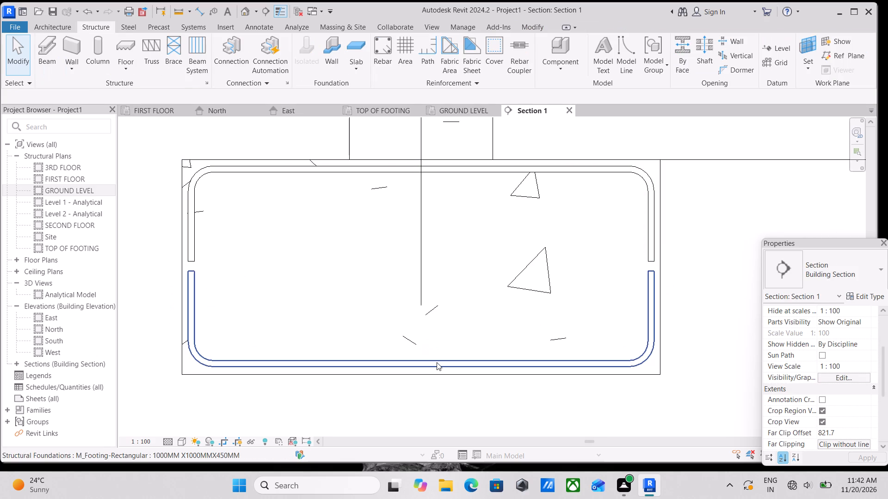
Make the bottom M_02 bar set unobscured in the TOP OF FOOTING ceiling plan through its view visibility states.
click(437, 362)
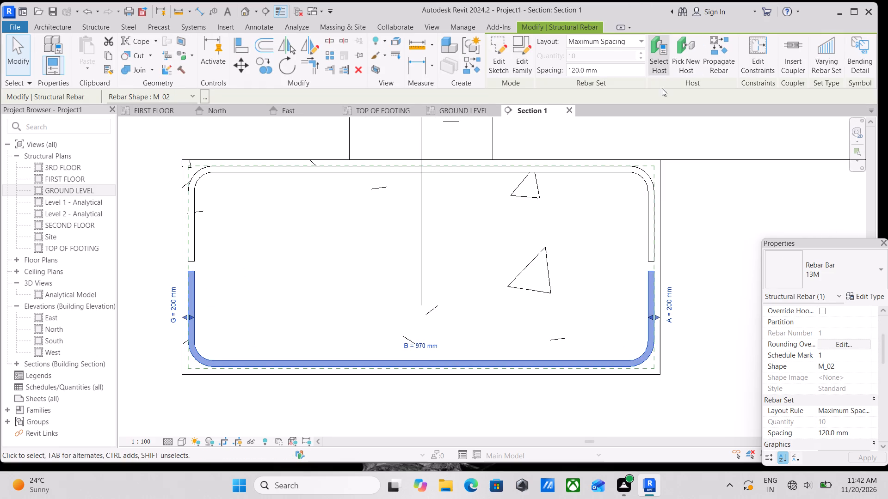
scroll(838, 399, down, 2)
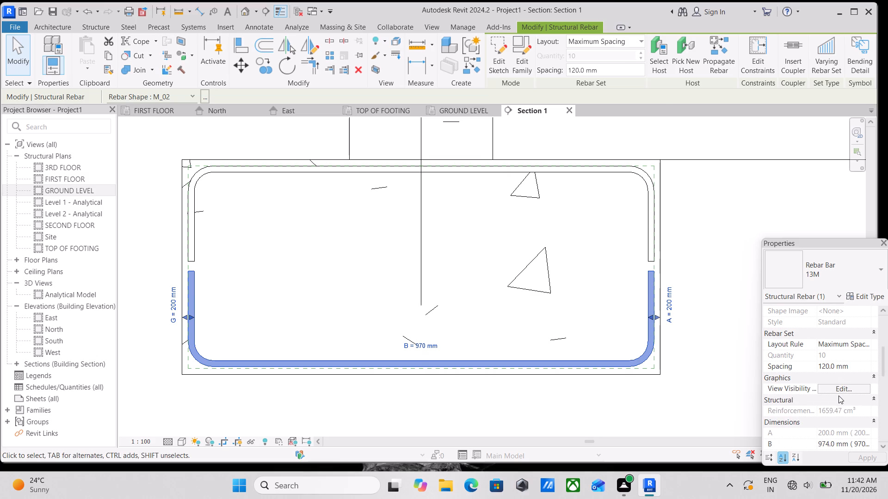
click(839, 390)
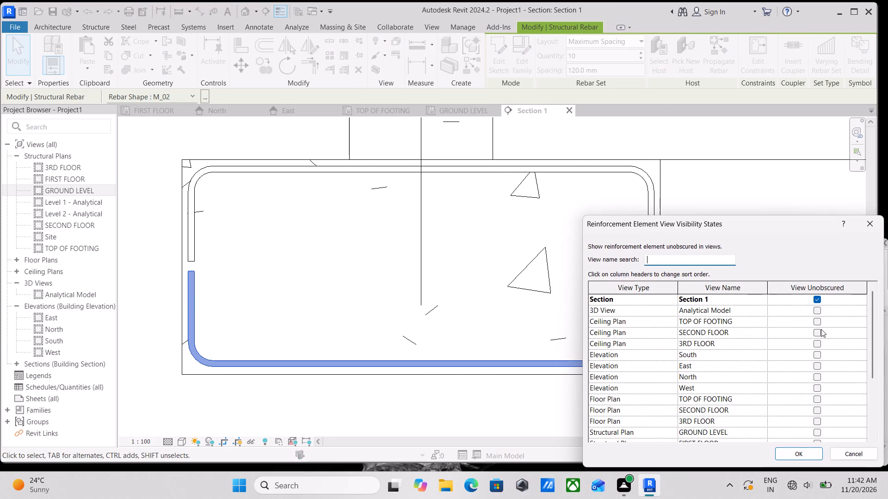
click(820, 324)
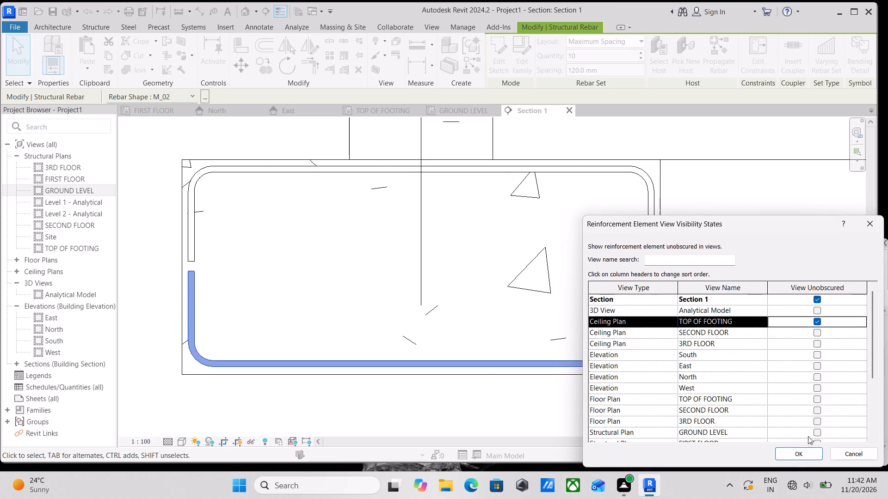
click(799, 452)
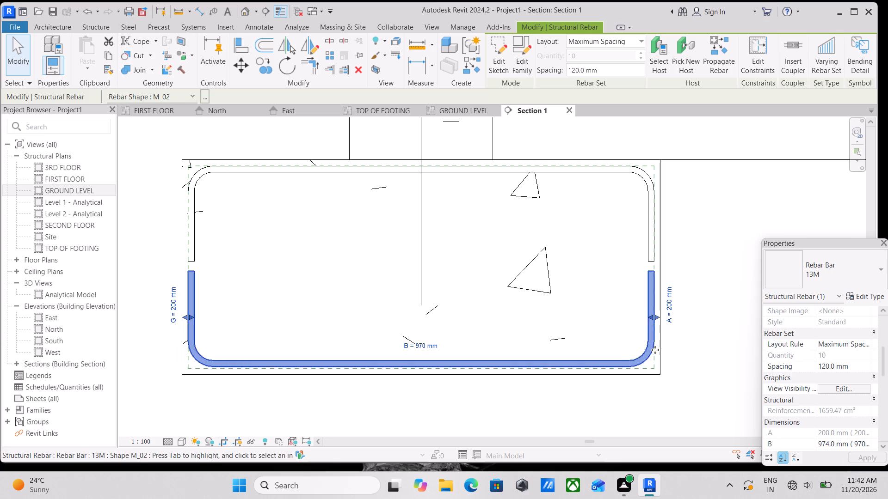
Turn off the bottom M_02 bar set's unobscured state for the TOP OF FOOTING ceiling plan and enable it for the Analytical Model 3D view.
click(841, 388)
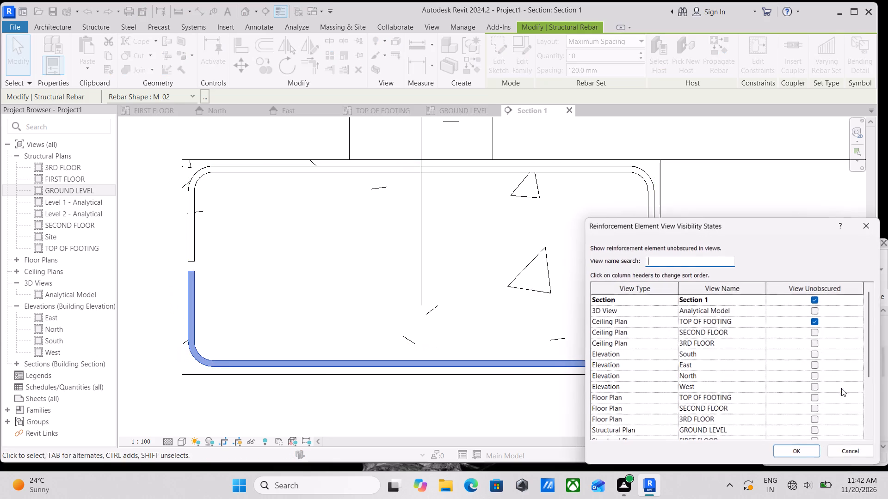
click(819, 323)
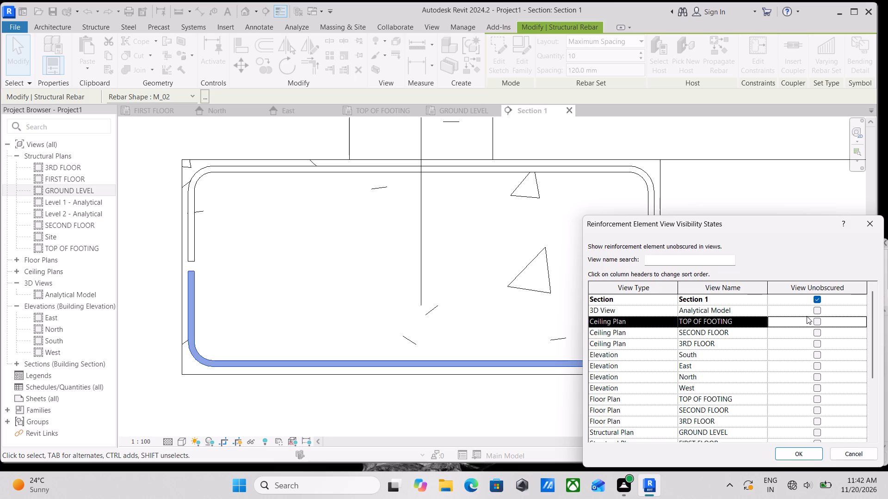
scroll(805, 317, down, 1)
scroll(808, 343, up, 1)
click(818, 310)
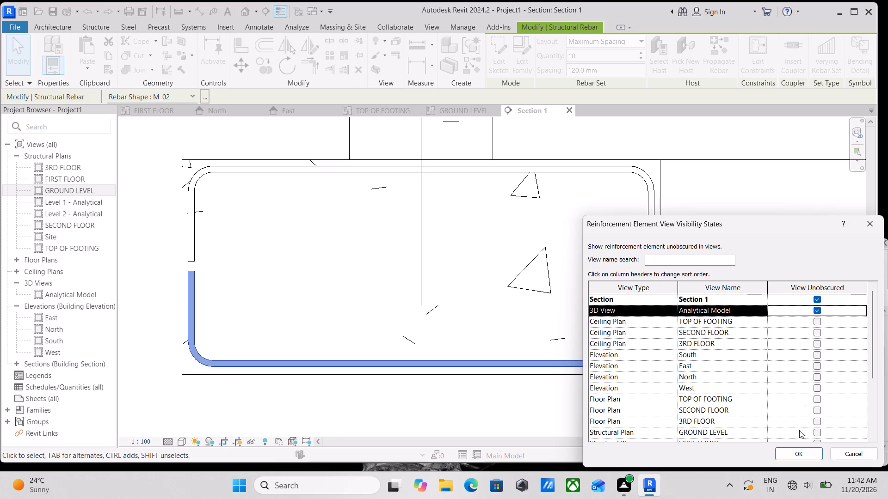
click(803, 457)
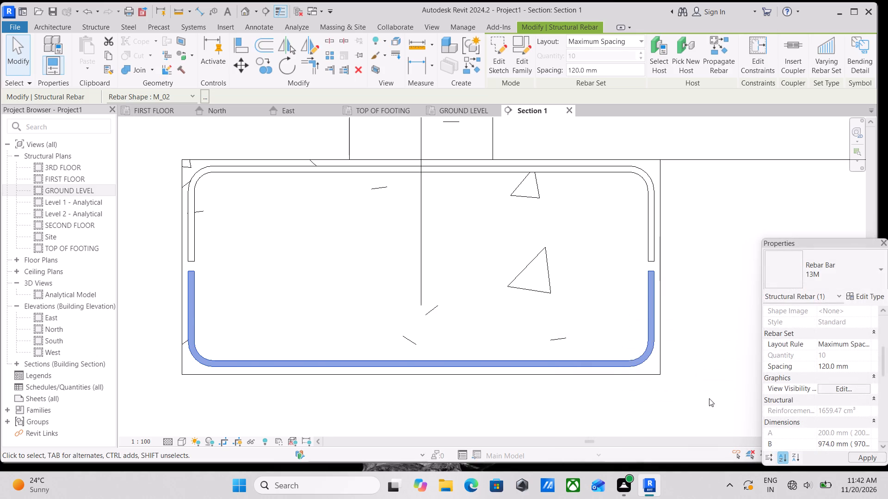
Make the top M_02 bar set unobscured in the Analytical Model 3D view through its view visibility states.
click(489, 170)
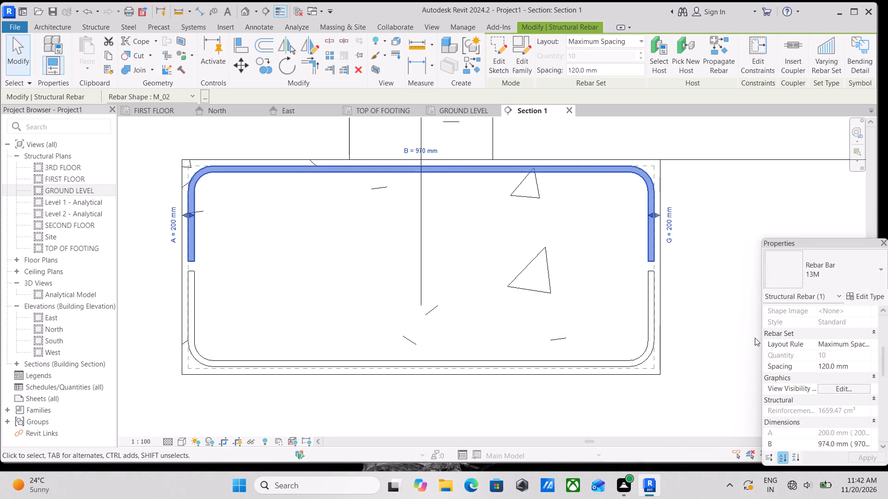
click(851, 391)
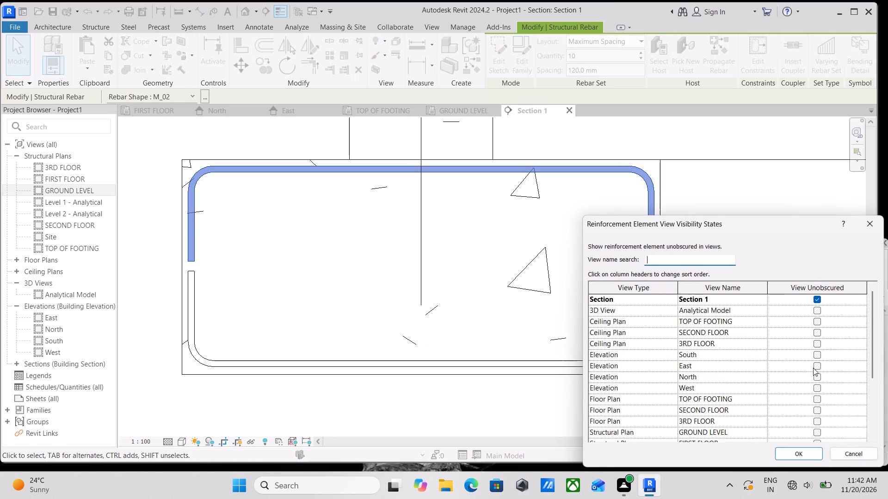
scroll(800, 322, down, 1)
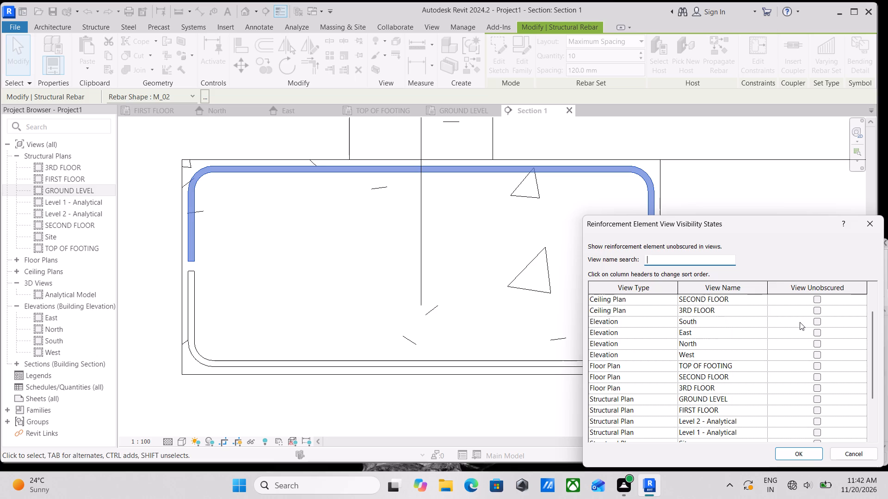
scroll(800, 322, up, 3)
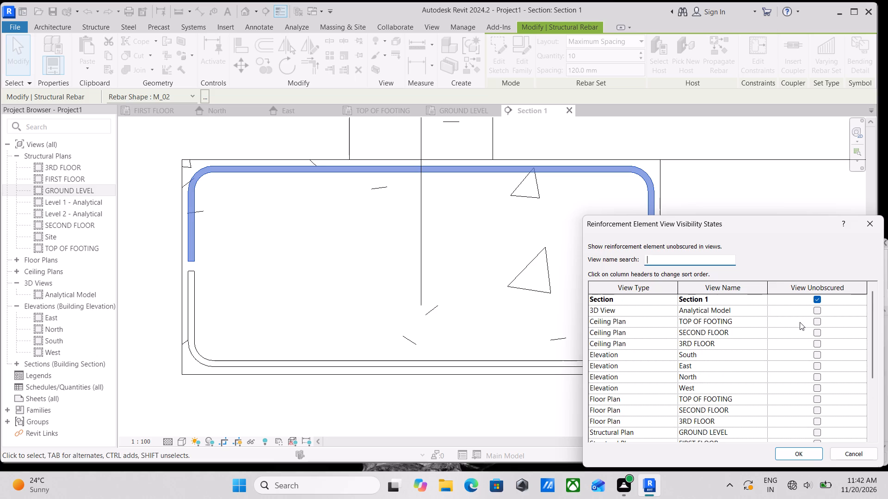
click(817, 312)
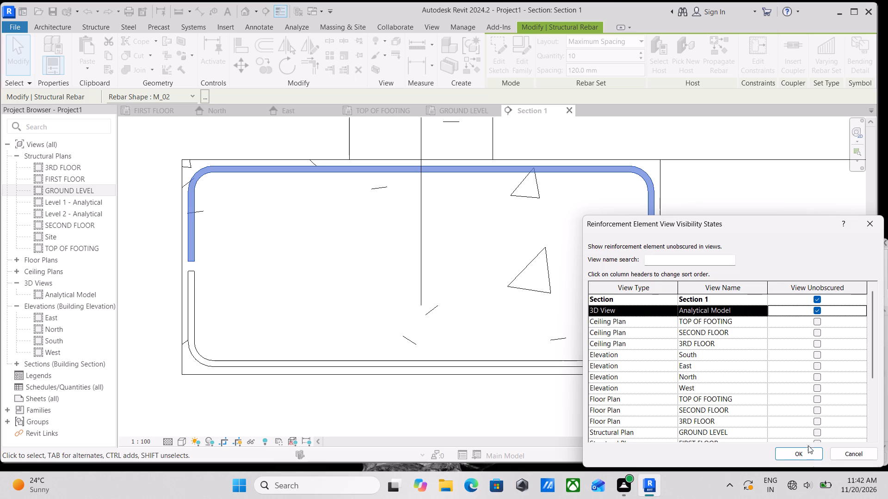
click(801, 445)
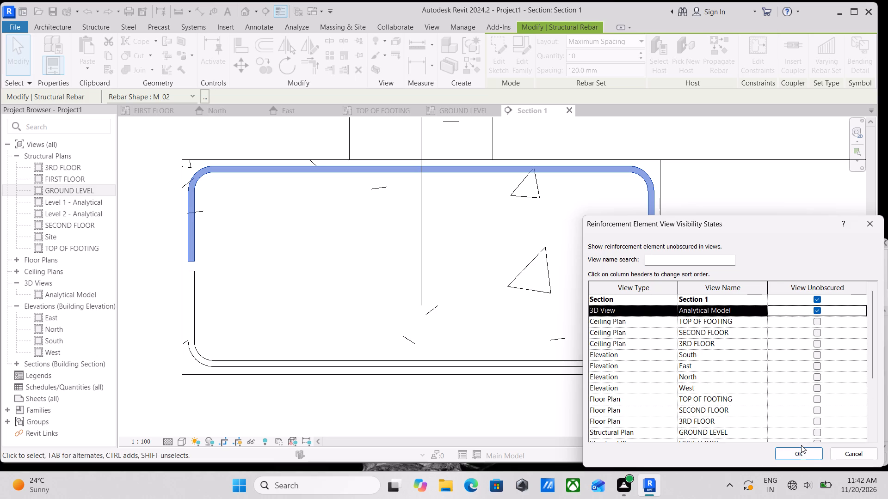
click(801, 450)
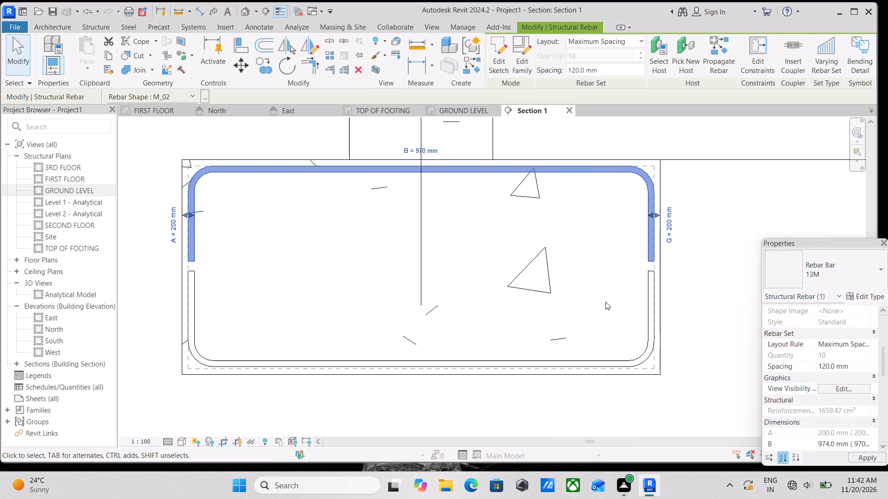
Deselect the top M_02 bar set, open the default 3D view and examine the D-1 footing's rebar.
scroll(562, 238, down, 1)
middle_drag(564, 241, 574, 280)
key(Escape)
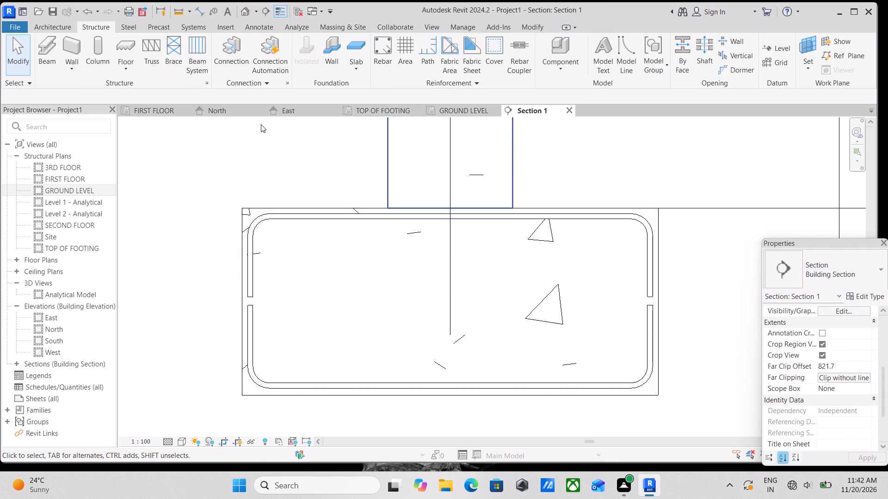
click(249, 9)
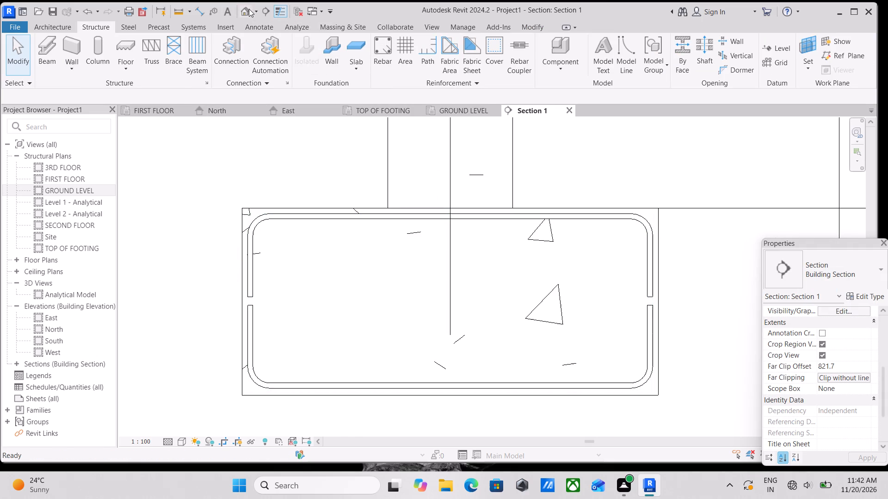
scroll(456, 318, up, 7)
scroll(362, 259, up, 3)
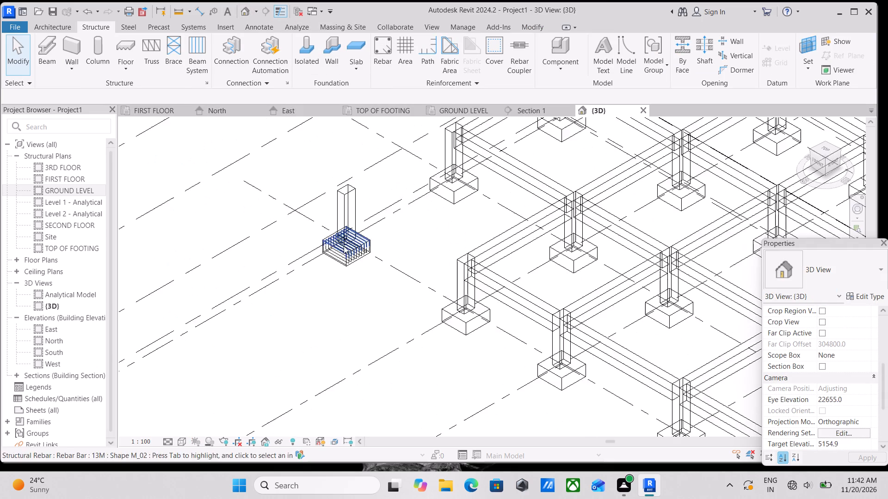
scroll(344, 246, up, 5)
scroll(416, 272, up, 5)
scroll(417, 272, down, 7)
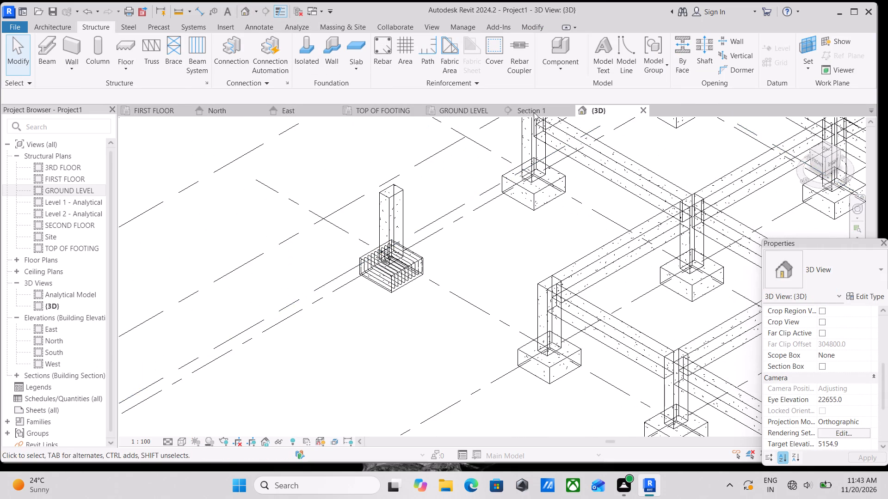
In Section 1, turn off the top M_02 bar set's unobscured state for the Analytical Model view and enable it for the {3D} view.
click(535, 111)
scroll(530, 272, down, 1)
middle_drag(529, 273, 514, 256)
scroll(557, 274, up, 1)
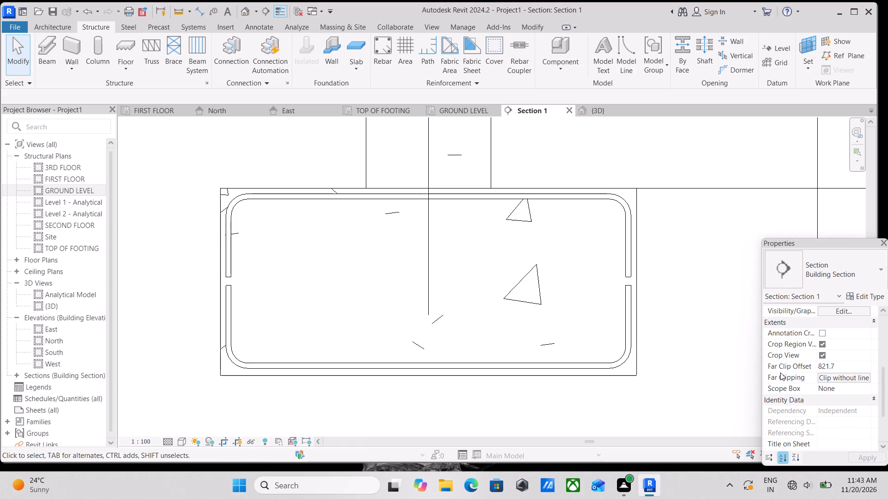
click(562, 201)
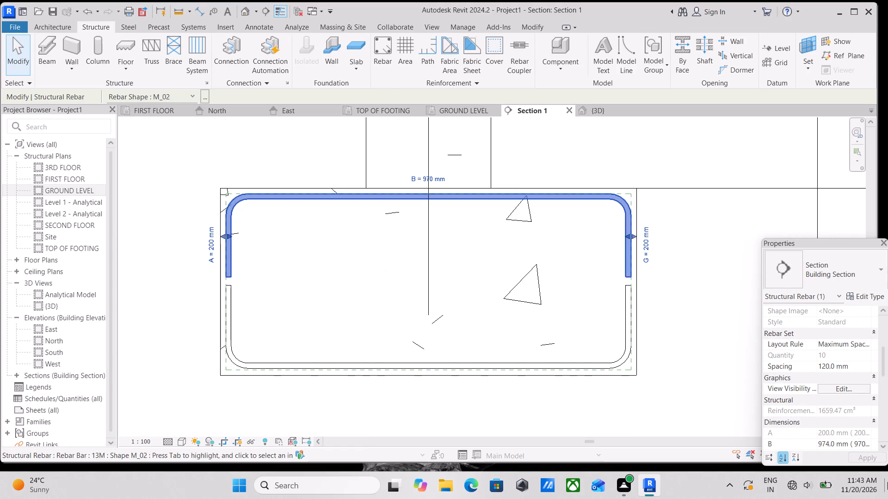
click(841, 384)
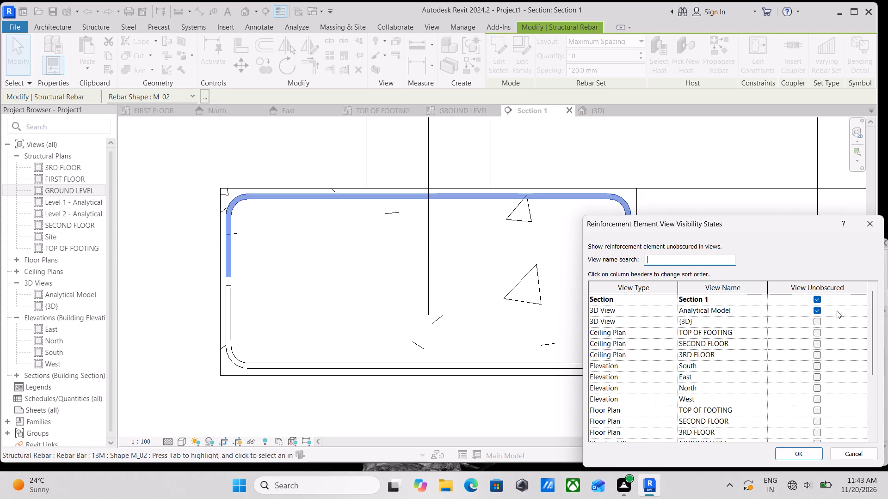
click(815, 310)
click(817, 319)
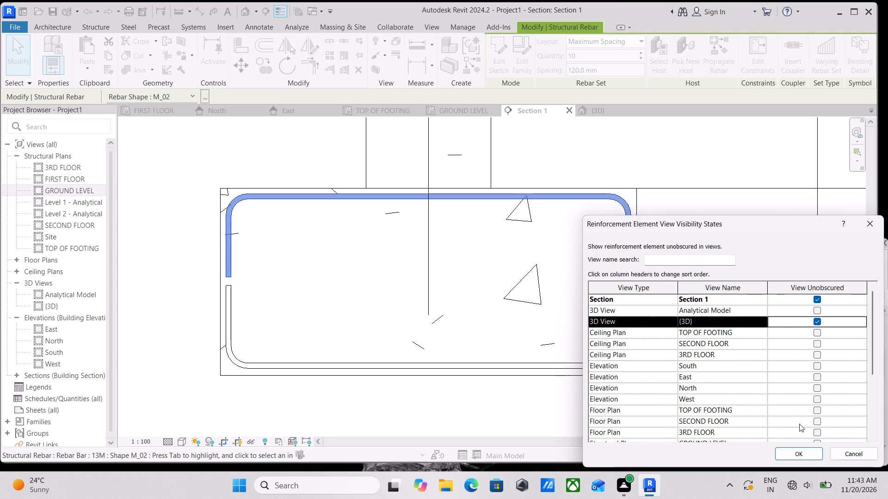
click(798, 455)
Turn off the bottom M_02 bar set's unobscured state for the Analytical Model view and enable it for the {3D} view.
scroll(636, 290, down, 2)
middle_drag(621, 285, 630, 319)
click(634, 377)
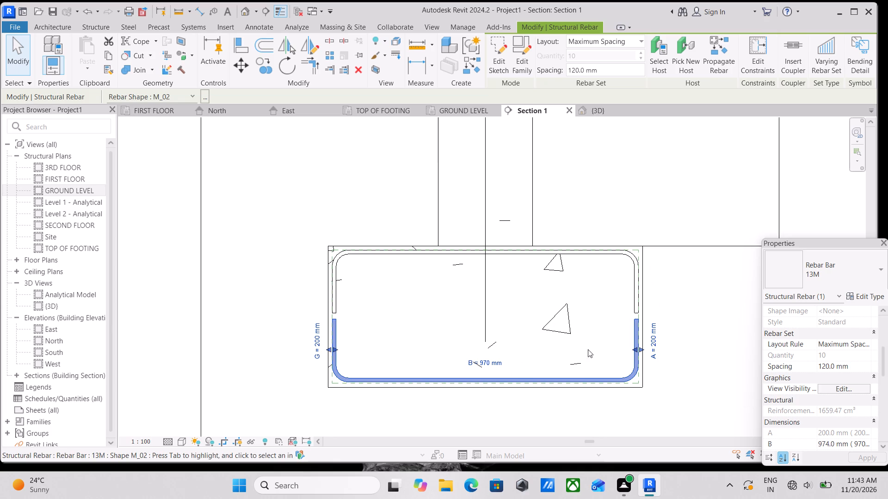
click(857, 389)
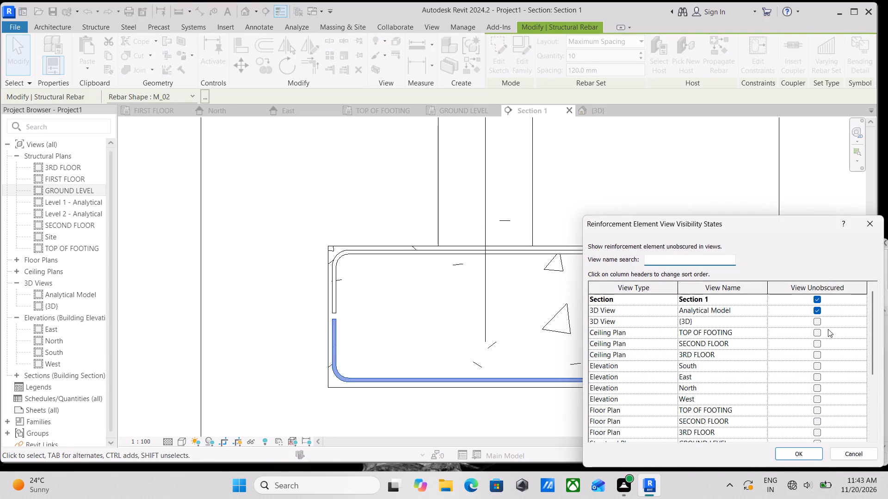
click(816, 309)
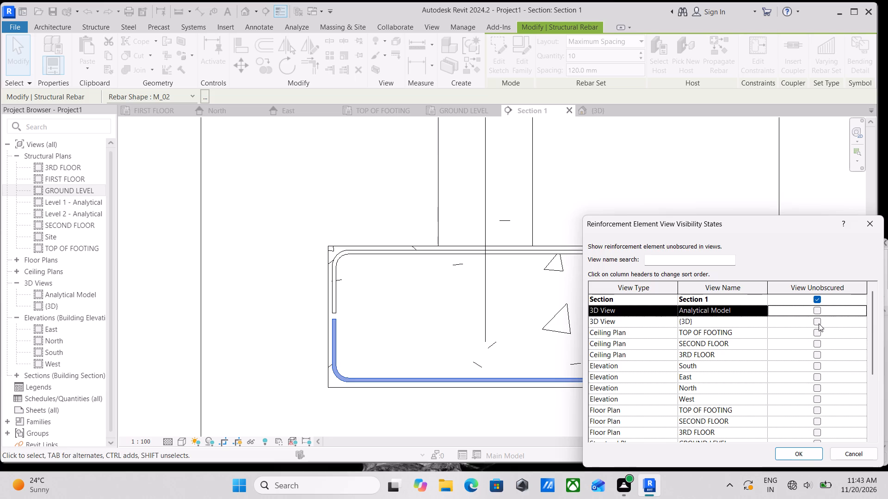
click(819, 323)
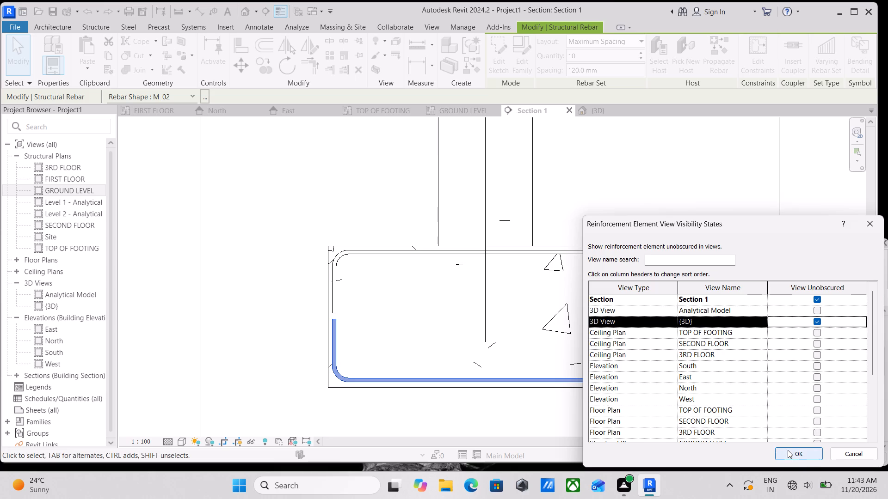
click(789, 450)
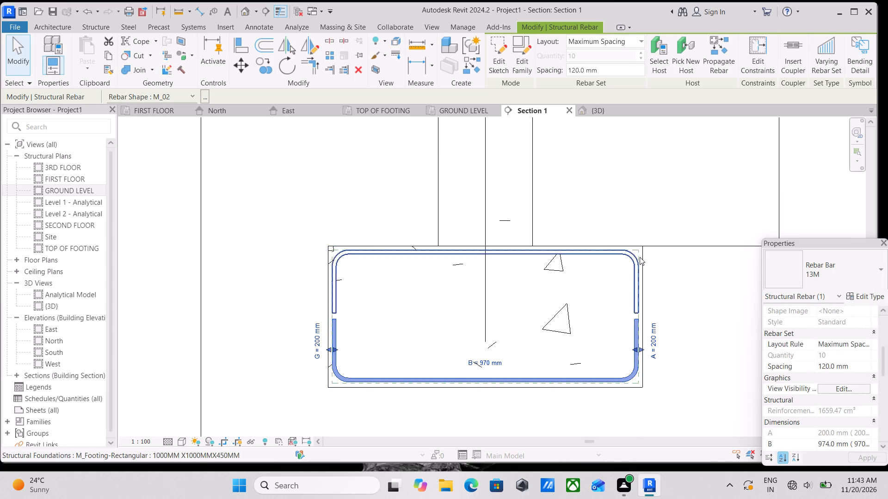
Review the top M_02 bar set's view visibility states.
scroll(640, 257, up, 3)
click(635, 258)
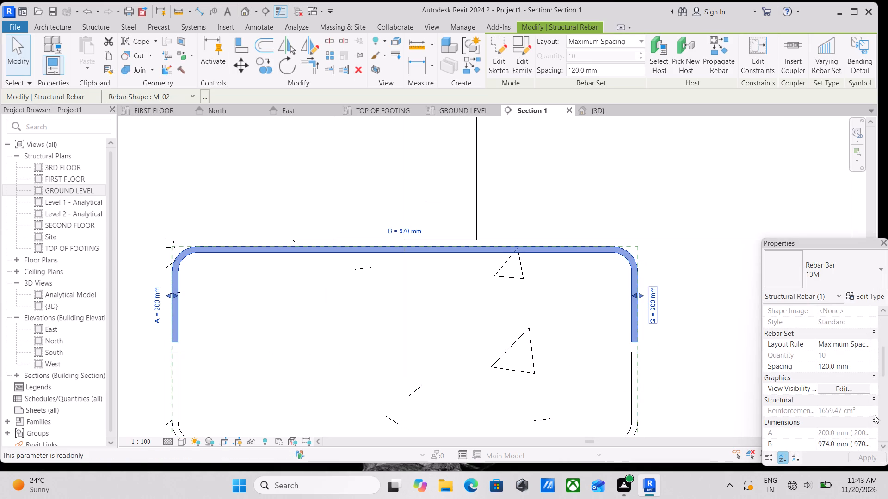
click(847, 386)
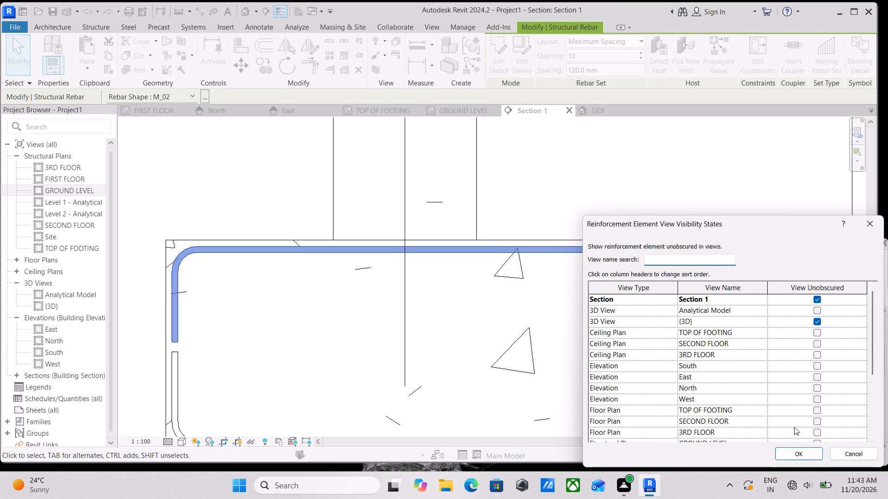
click(797, 458)
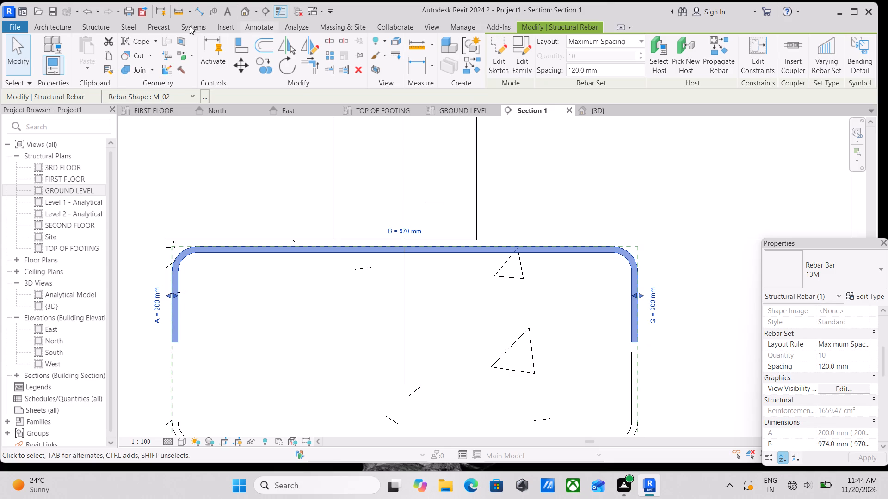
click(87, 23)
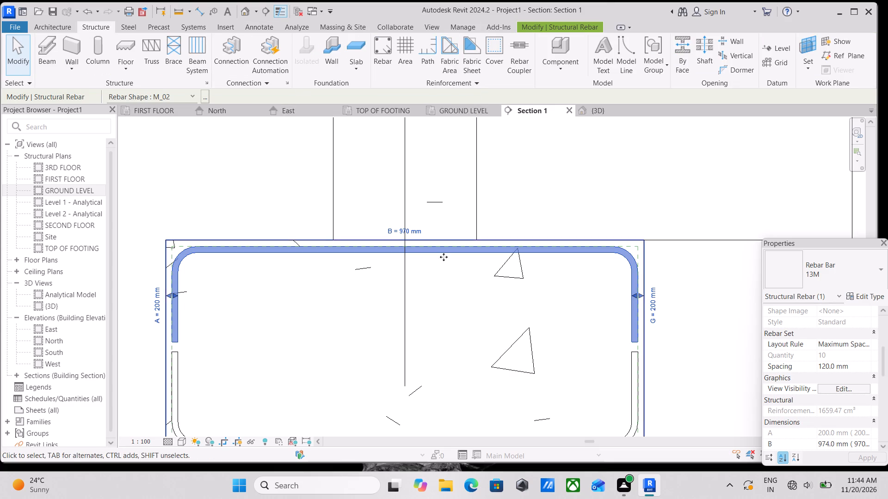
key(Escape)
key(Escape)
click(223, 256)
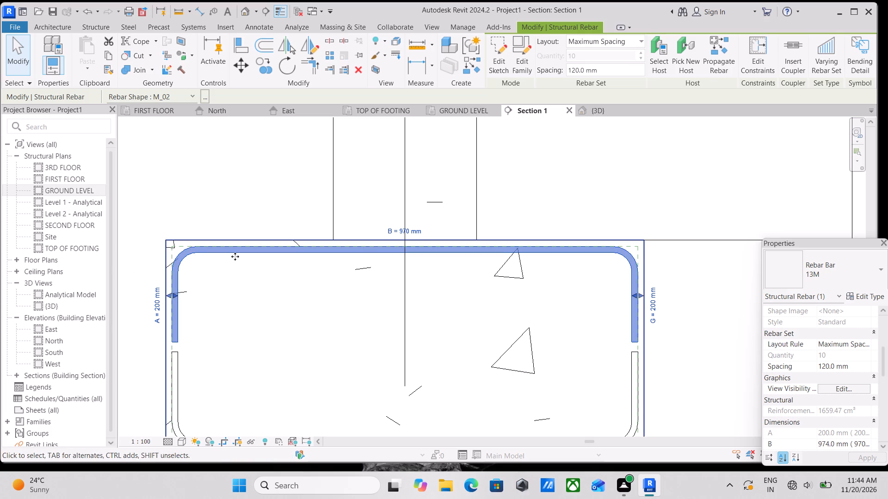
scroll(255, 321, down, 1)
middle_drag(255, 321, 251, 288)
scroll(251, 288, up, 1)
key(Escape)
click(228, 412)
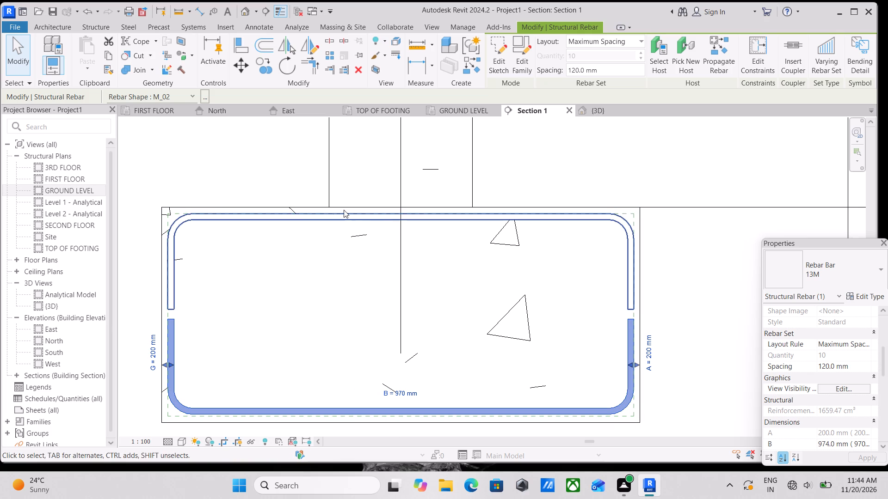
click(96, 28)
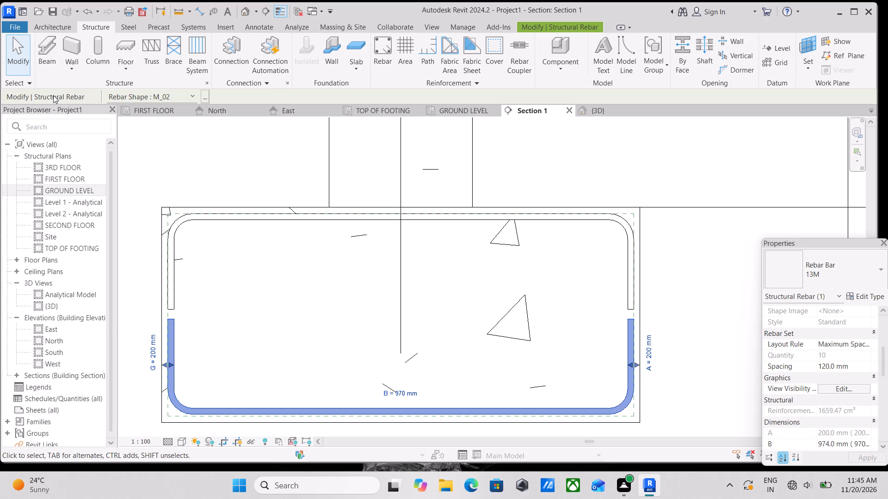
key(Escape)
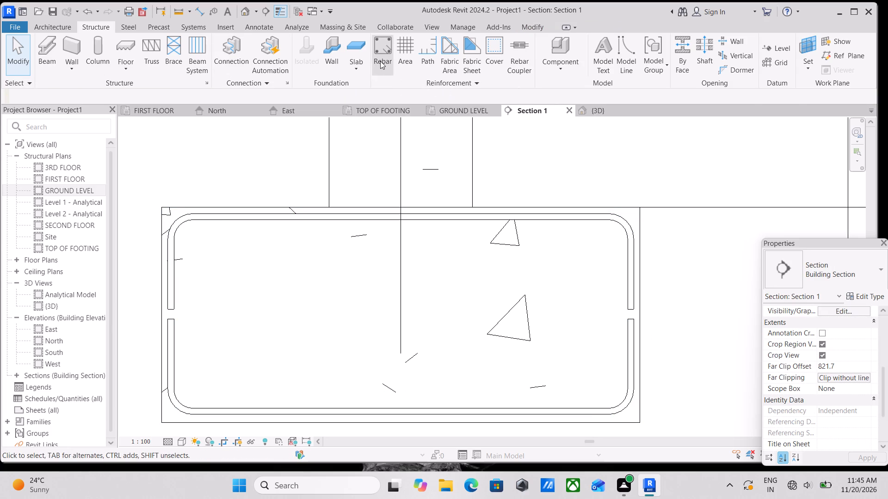
Place a single M_02 rebar perpendicular to cover inside the footing's upper-left corner, about 73 mm from the left face and 37 mm below the top.
click(380, 61)
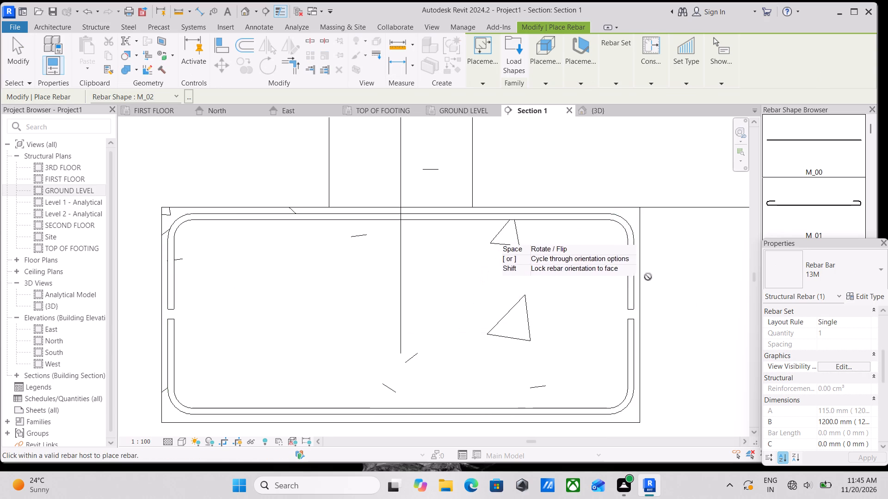
scroll(807, 211, down, 1)
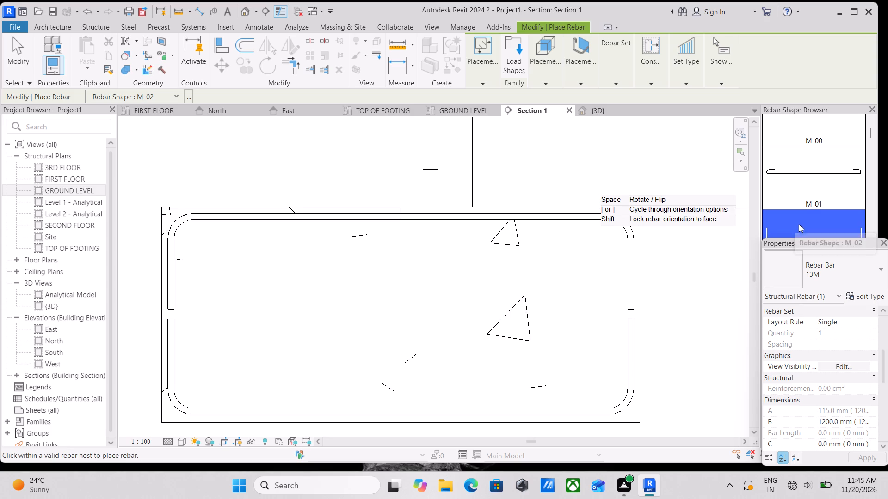
click(799, 224)
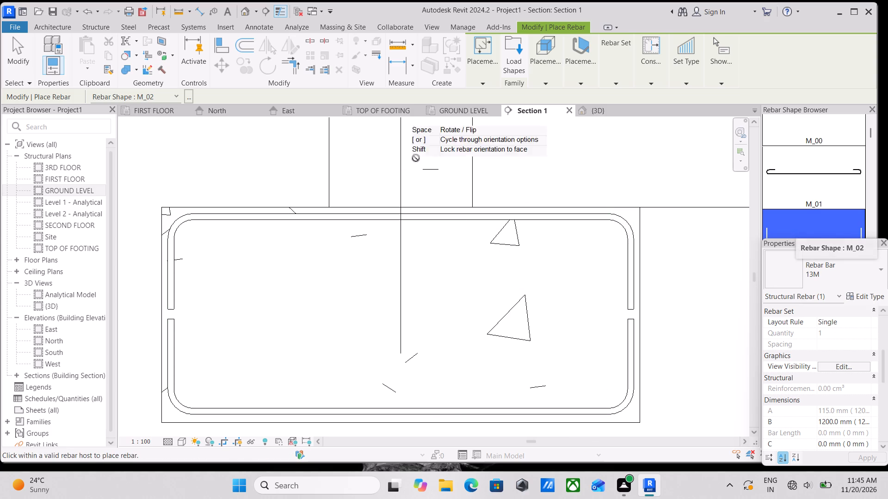
click(654, 106)
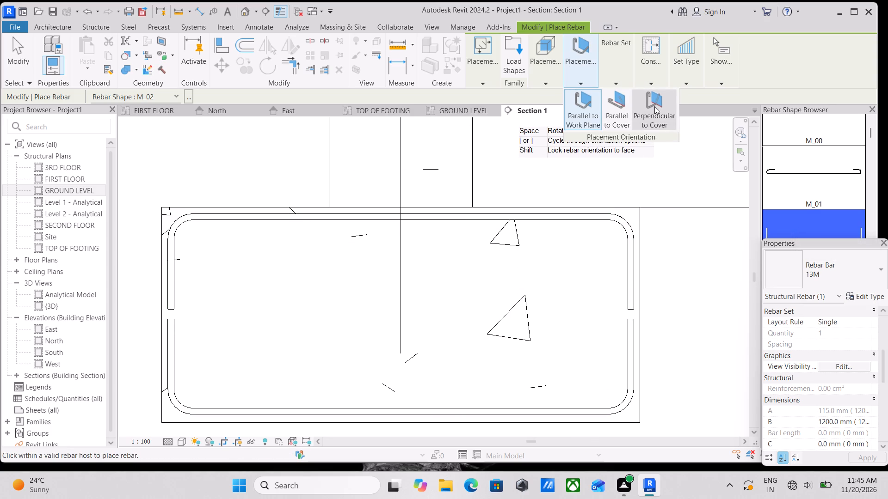
middle_drag(185, 238, 228, 256)
scroll(228, 256, up, 1)
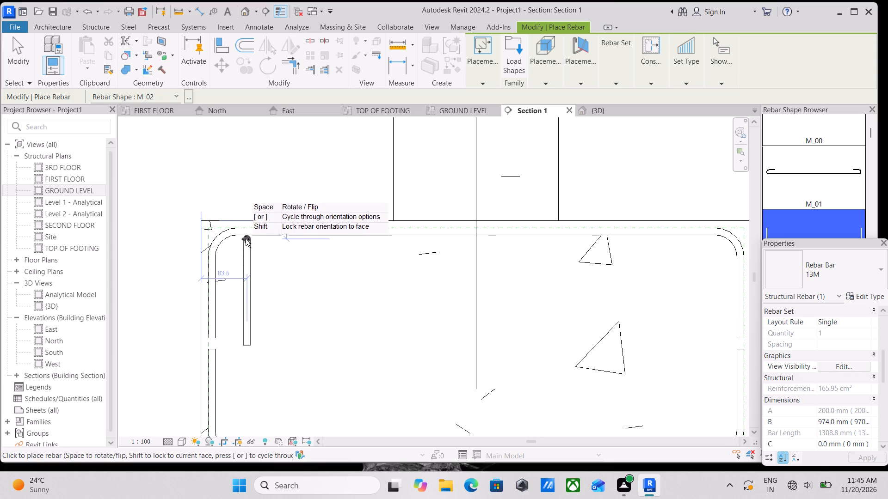
click(241, 241)
middle_drag(233, 313, 243, 215)
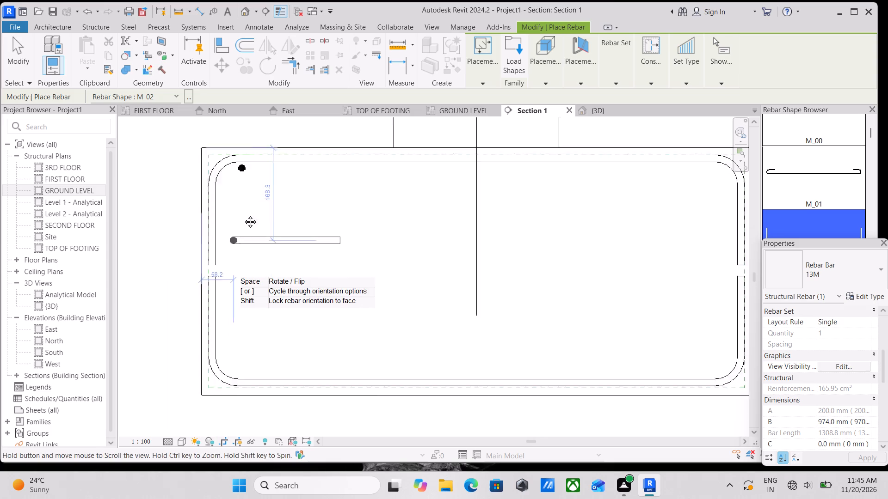
middle_drag(243, 215, 249, 194)
middle_drag(313, 239, 322, 299)
scroll(313, 239, down, 1)
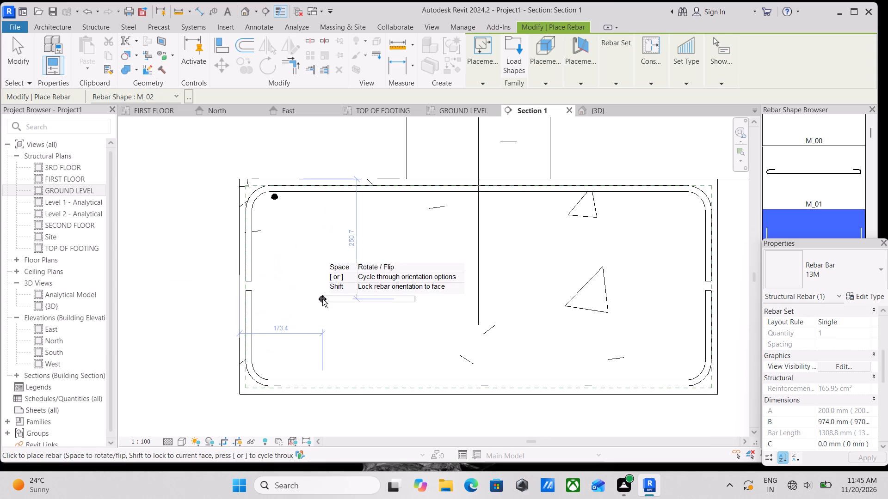
key(Escape)
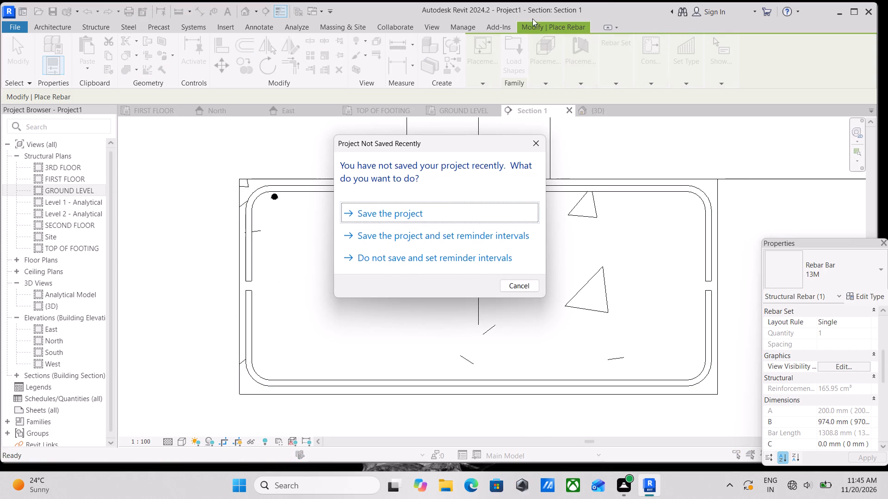
click(540, 143)
Nudge the new perpendicular M_02 bar to about 83 mm from the footing's left face and 52 mm below its top, and deselect it.
scroll(325, 206, up, 2)
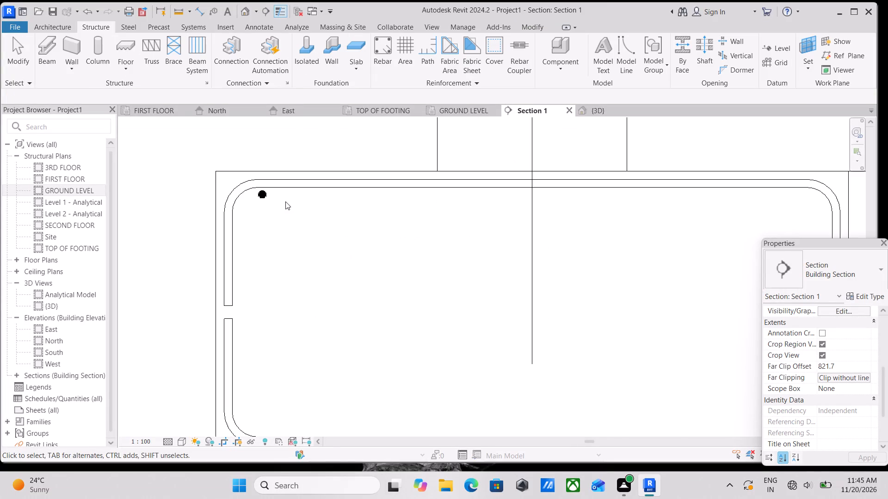
click(261, 199)
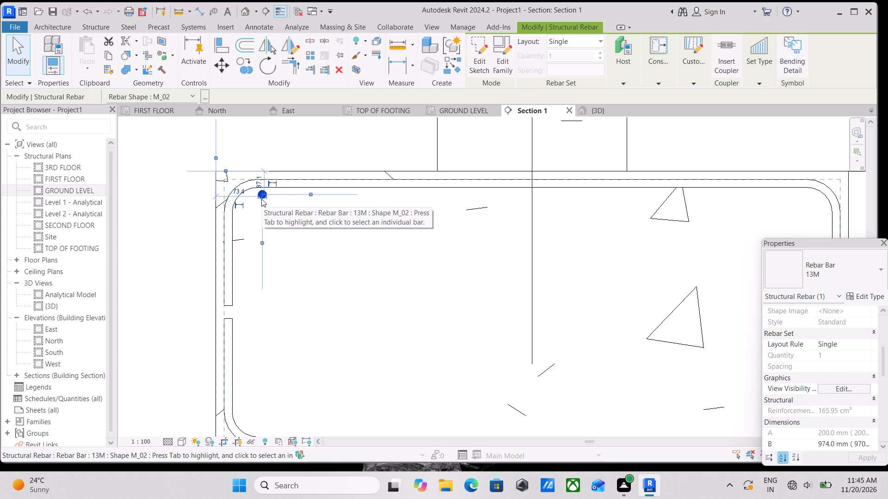
key(Down)
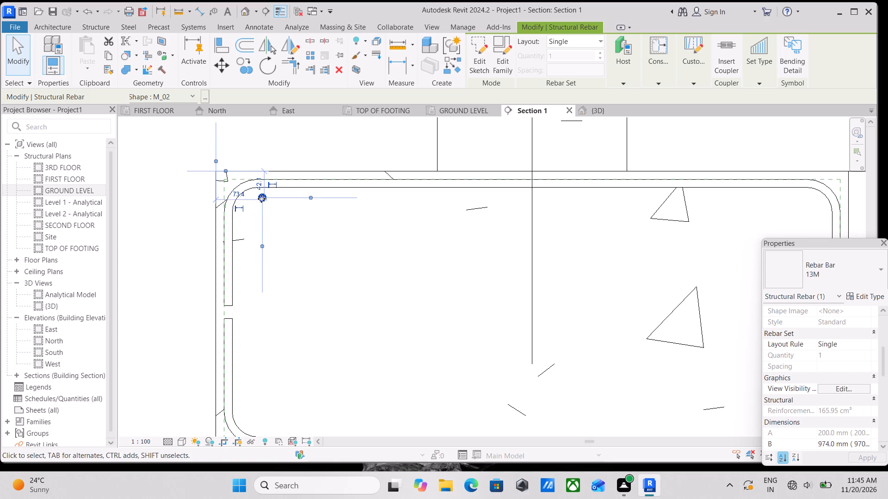
key(Down)
key(Down)
key(Right)
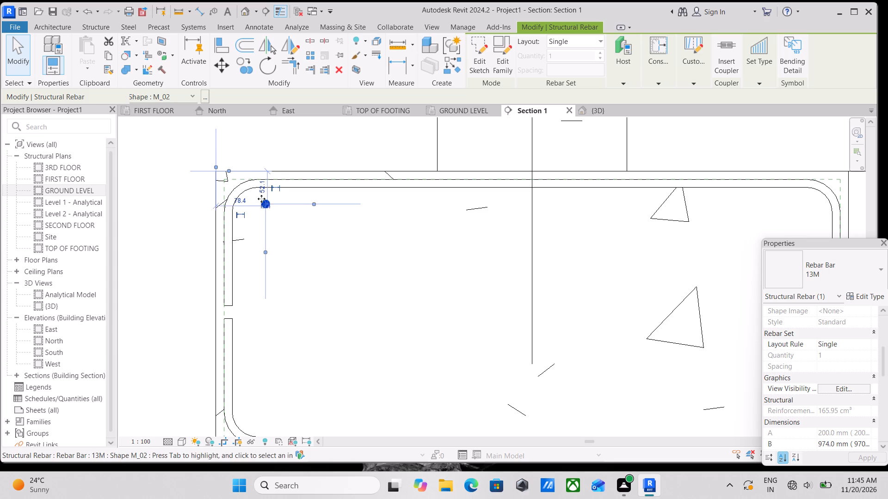
key(Right)
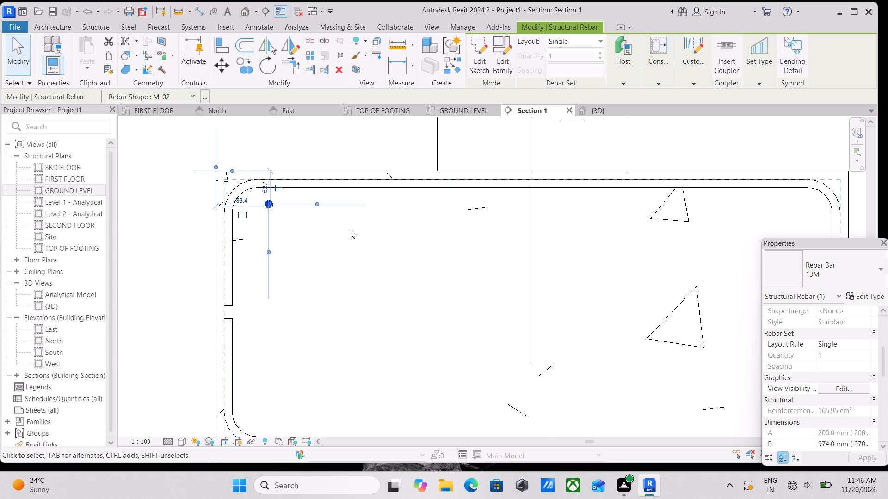
scroll(309, 229, up, 1)
key(Escape)
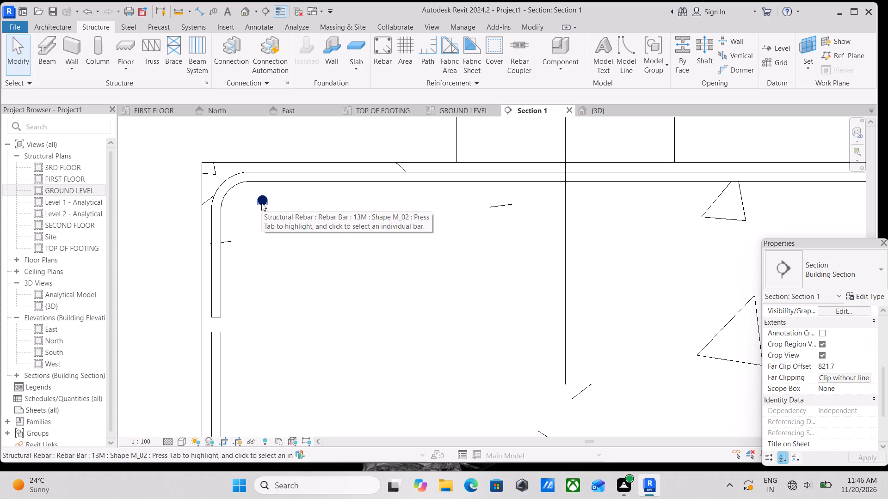
Nudge the perpendicular M_02 bar to about 91 mm from the footing's left face and 57 mm below its top.
key(Right)
key(Right)
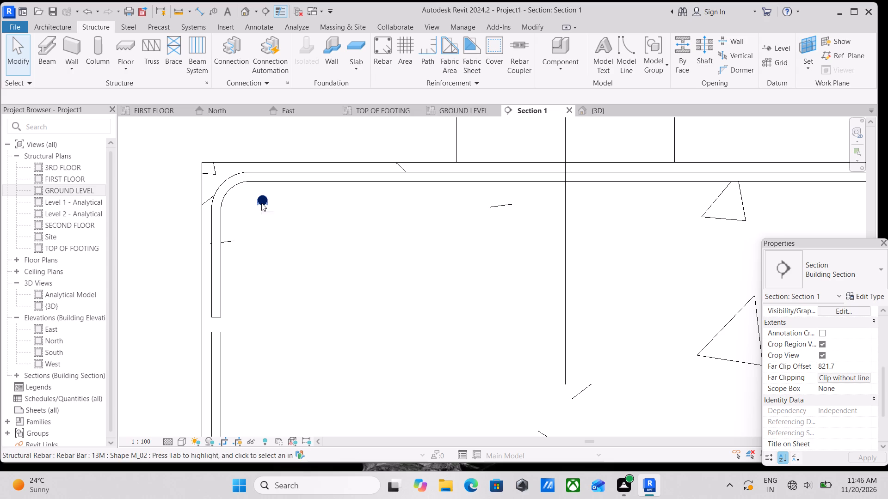
click(261, 203)
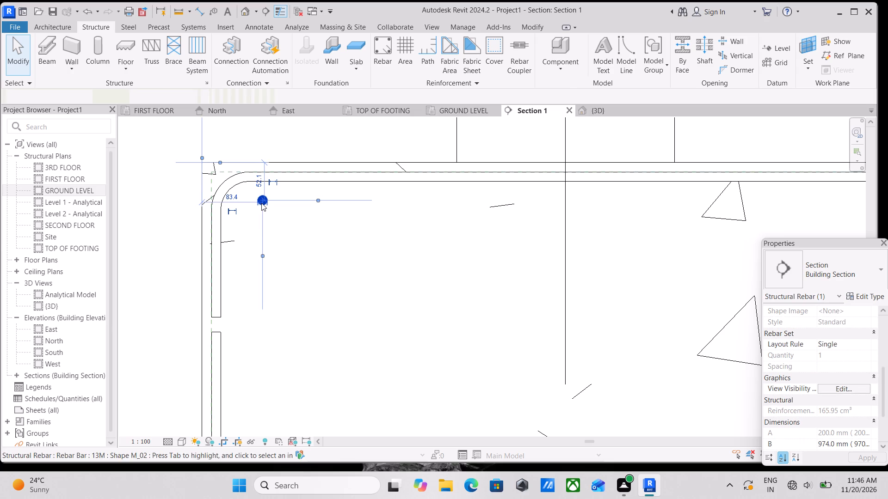
key(Right)
key(Right)
key(Right)
key(Down)
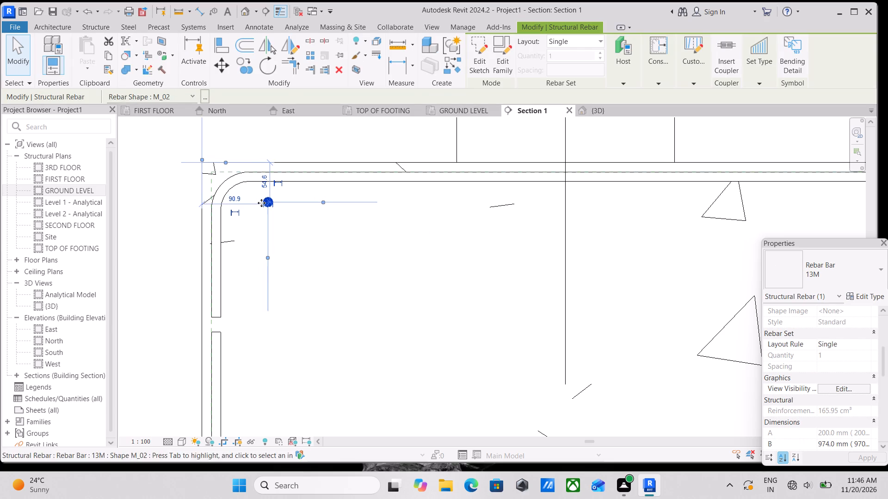
key(Down)
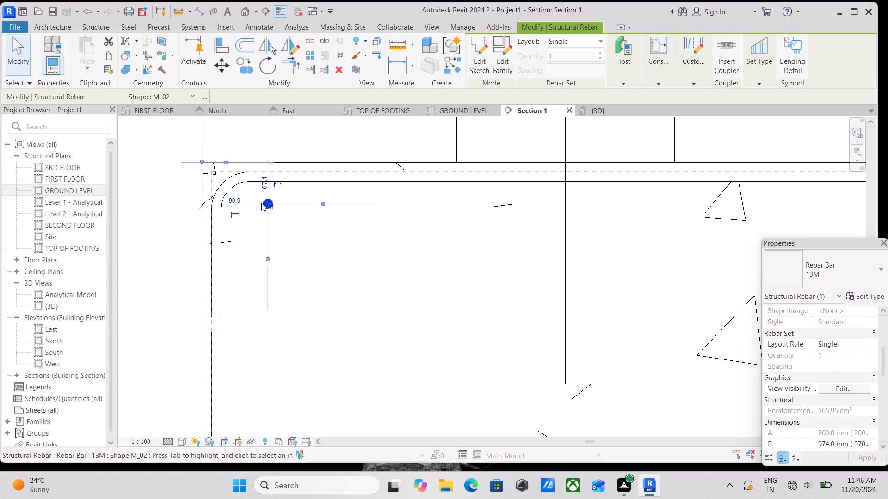
key(Escape)
Set the upper perpendicular M_02 bar's layout to Maximum Spacing with 120 mm spacing.
click(274, 207)
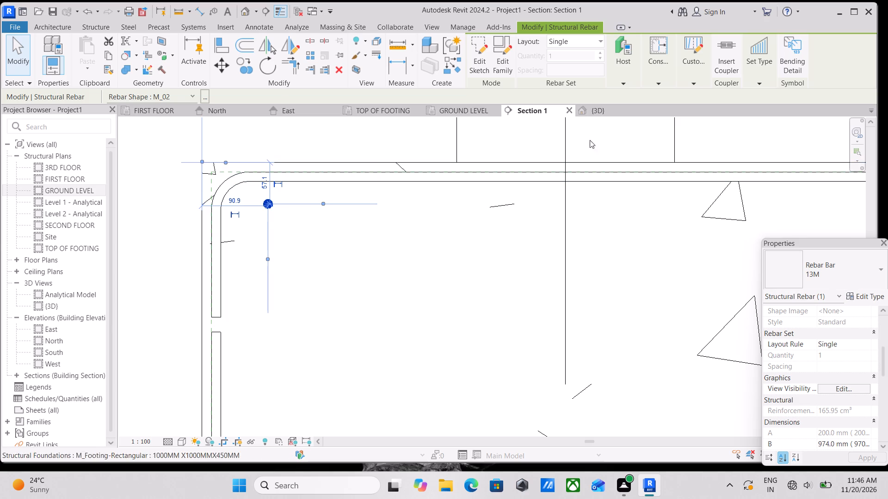
click(585, 44)
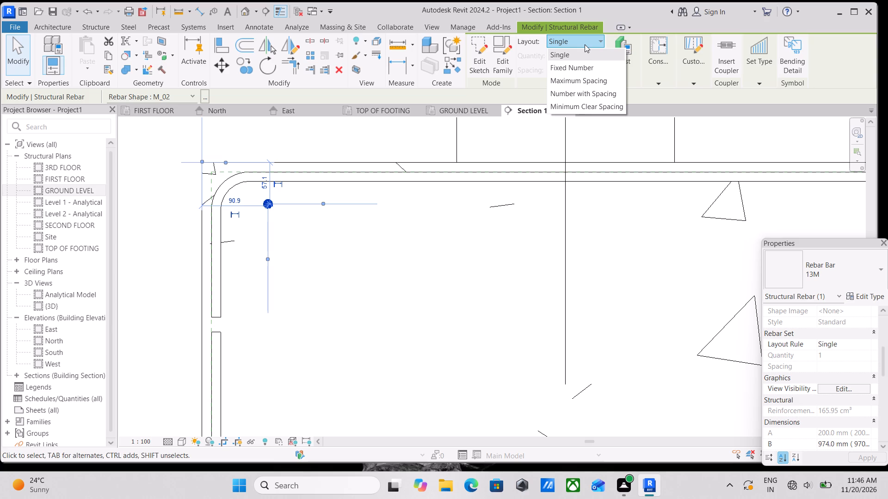
click(597, 80)
drag(580, 69, 538, 70)
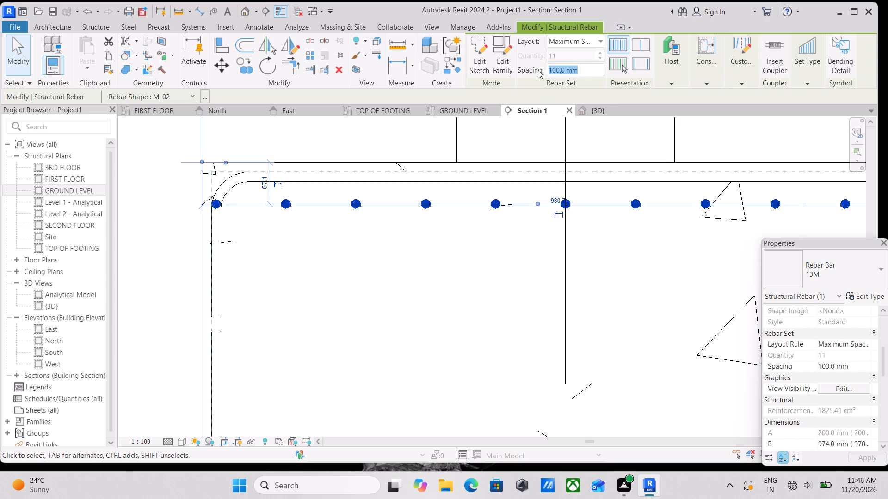
text(120MM)
key(Return)
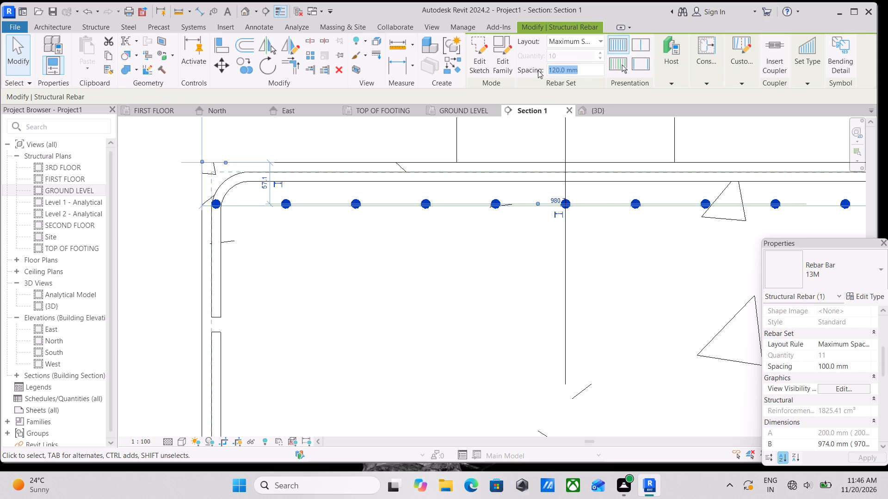
key(Escape)
Pull both ends of the upper perpendicular bar set inward, with its last bar about 936 mm from the footing's left face.
scroll(345, 162, down, 2)
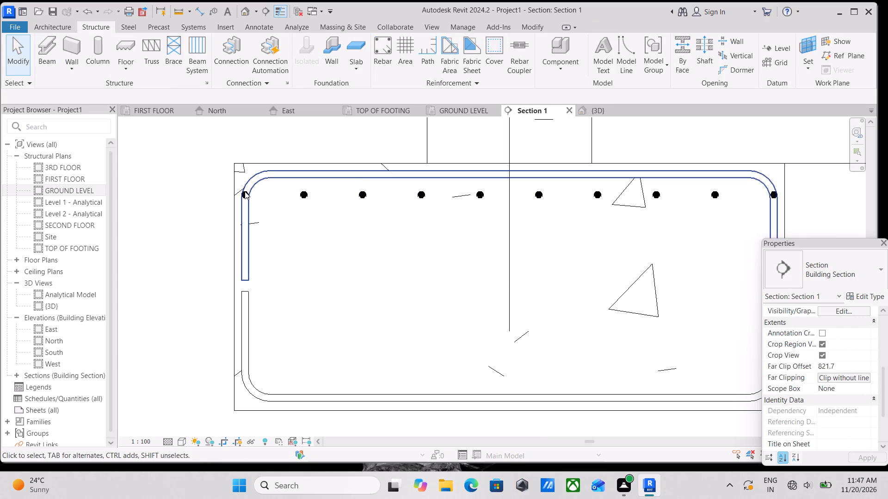
click(244, 192)
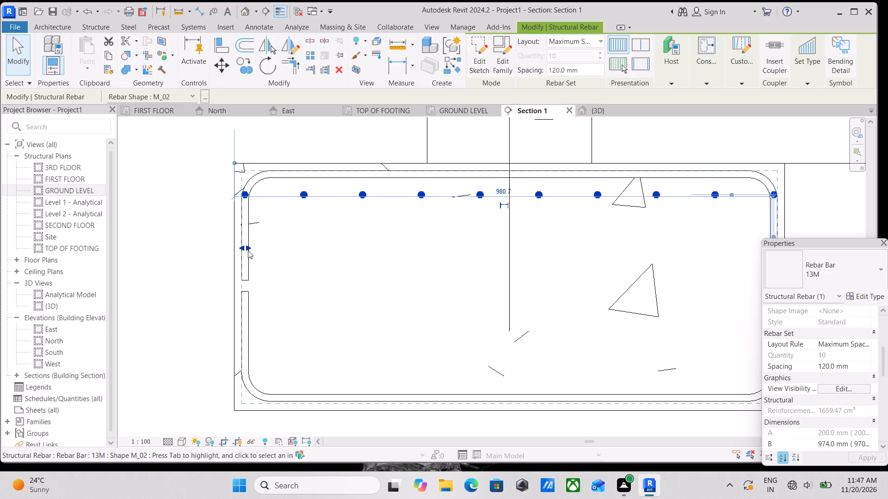
drag(248, 249, 265, 250)
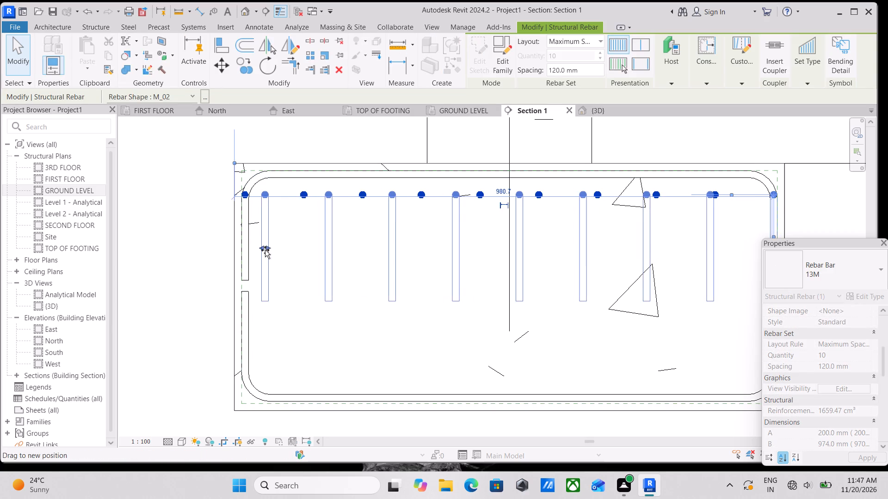
drag(265, 250, 270, 251)
middle_drag(369, 237, 278, 205)
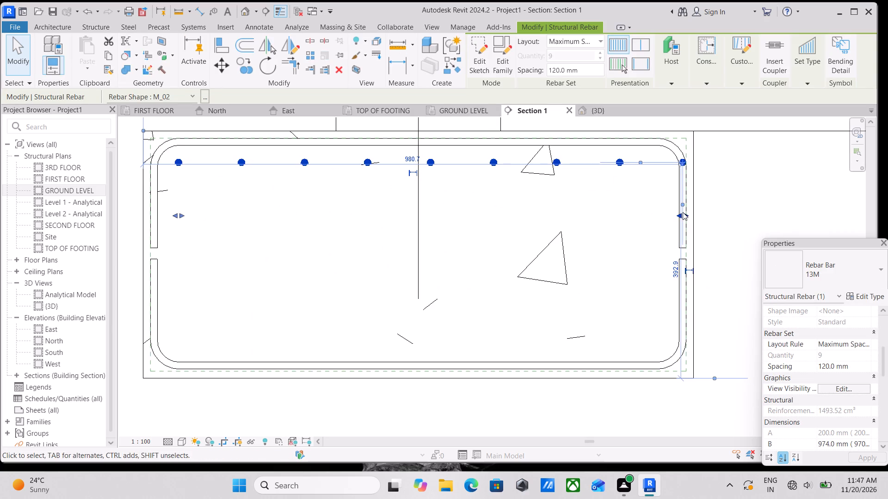
drag(679, 214, 658, 216)
middle_drag(469, 216, 582, 239)
scroll(526, 231, down, 2)
middle_drag(526, 231, 500, 227)
scroll(500, 227, up, 1)
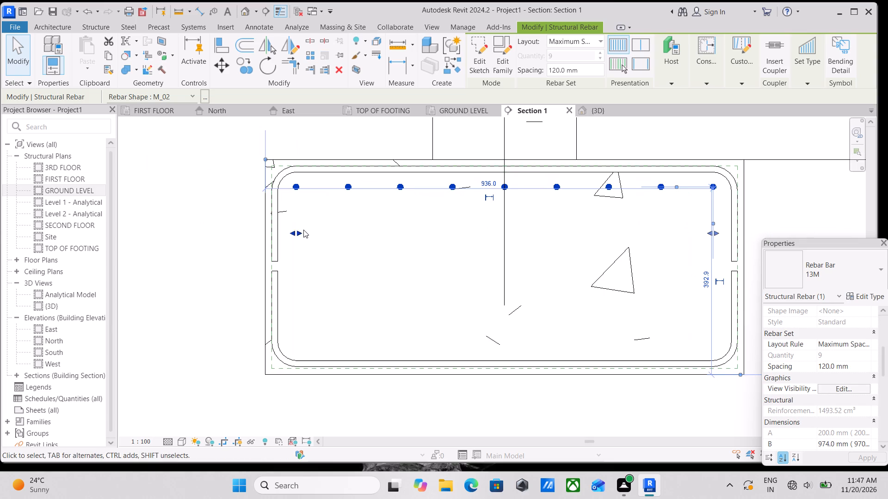
click(303, 230)
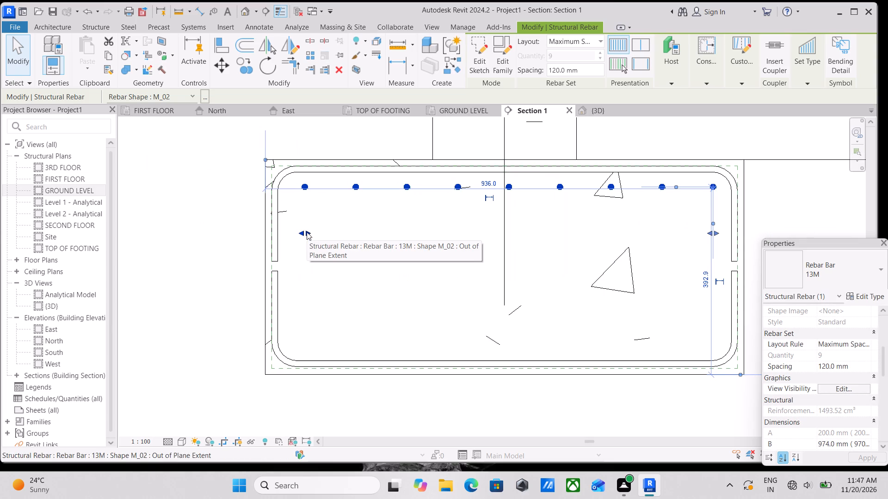
Nudge the upper perpendicular bar set up to about 403 mm above the footing's bottom and pull its left end slightly further inward.
key(Up)
key(Up)
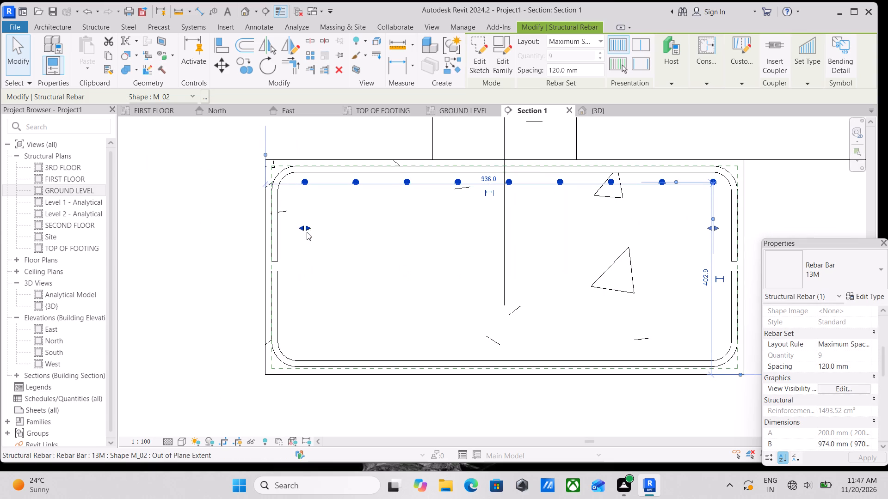
click(308, 225)
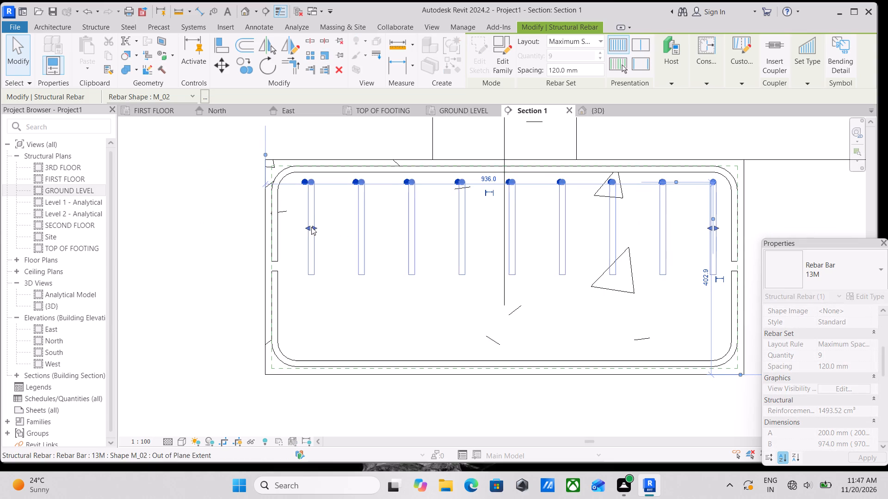
scroll(336, 220, down, 1)
key(Escape)
scroll(533, 195, up, 2)
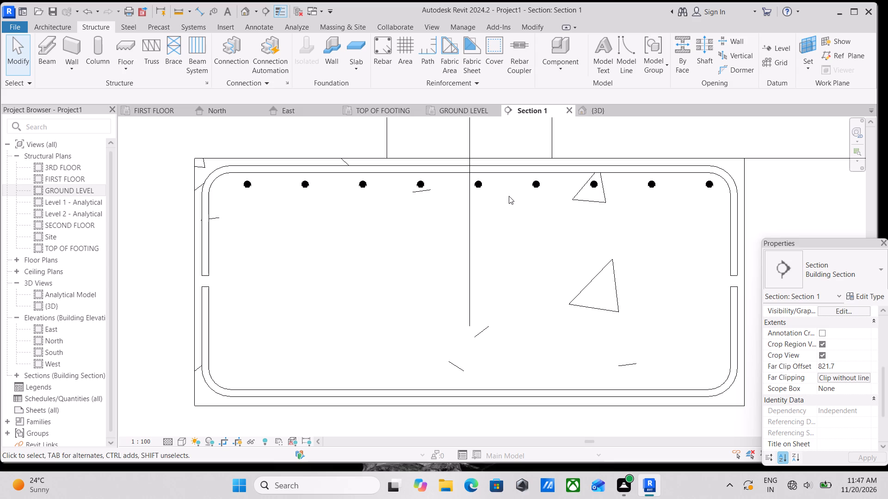
key(Escape)
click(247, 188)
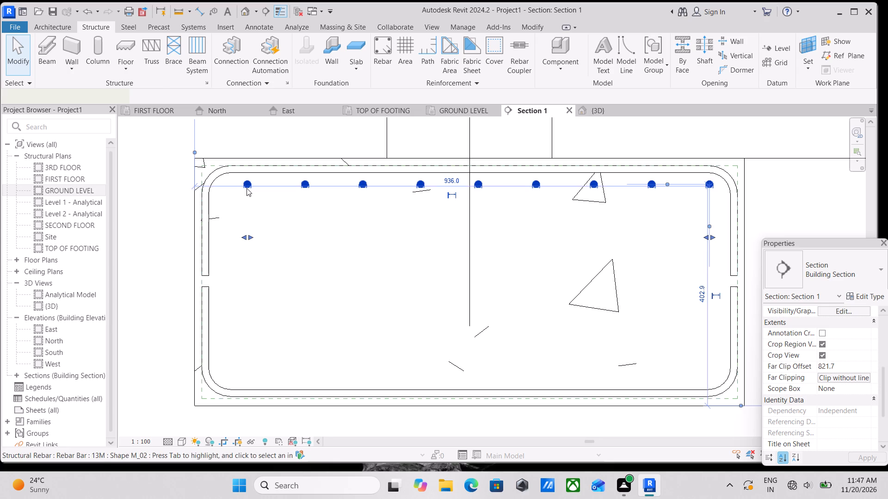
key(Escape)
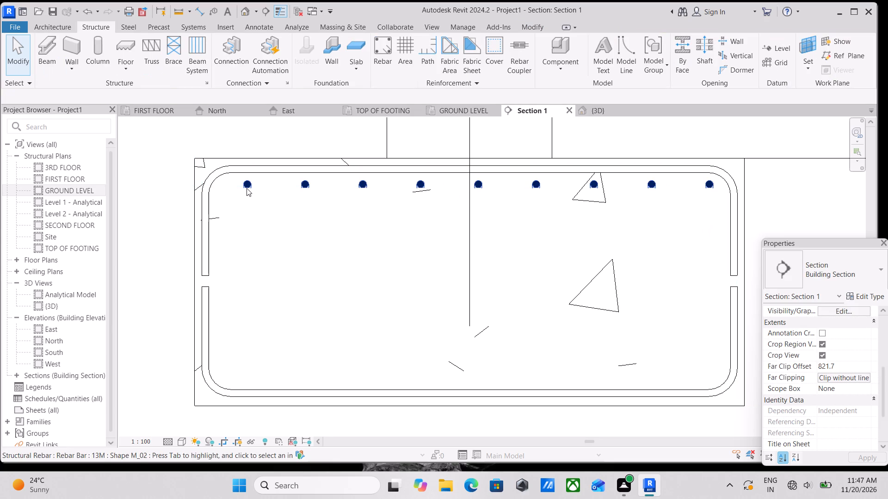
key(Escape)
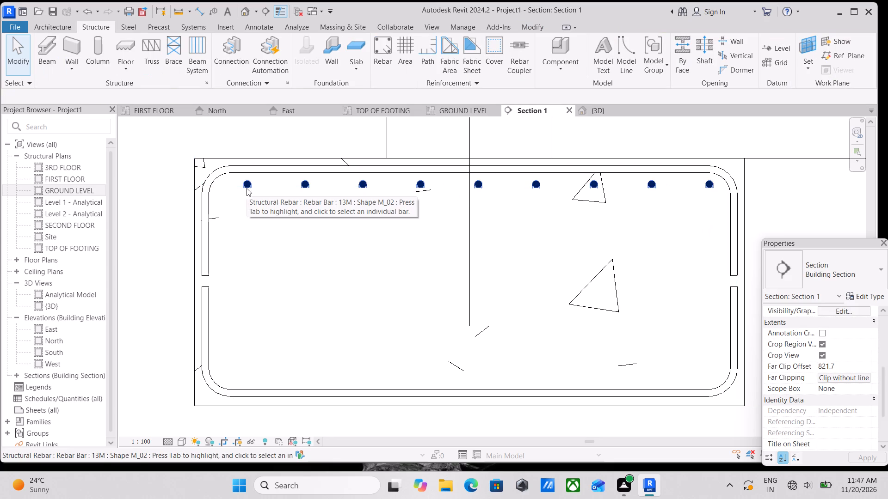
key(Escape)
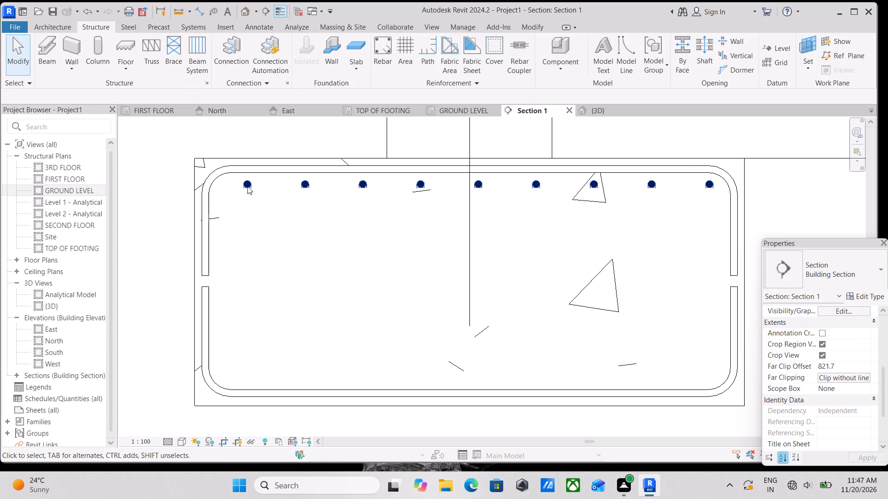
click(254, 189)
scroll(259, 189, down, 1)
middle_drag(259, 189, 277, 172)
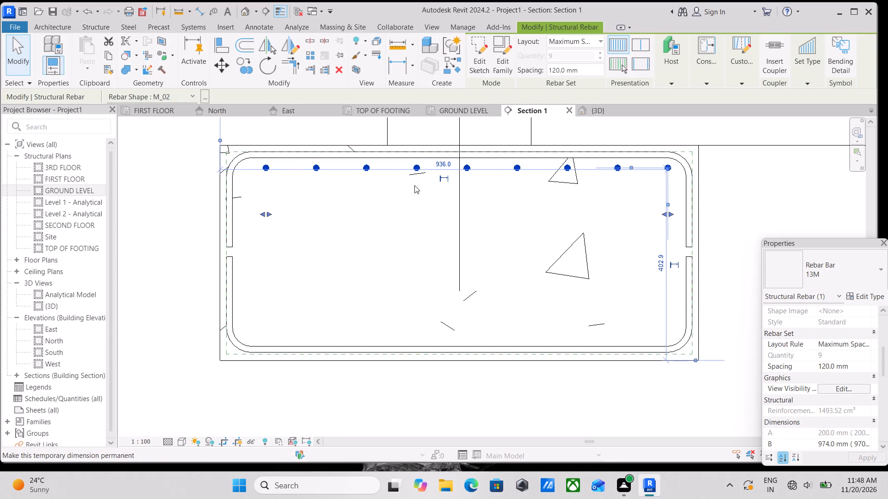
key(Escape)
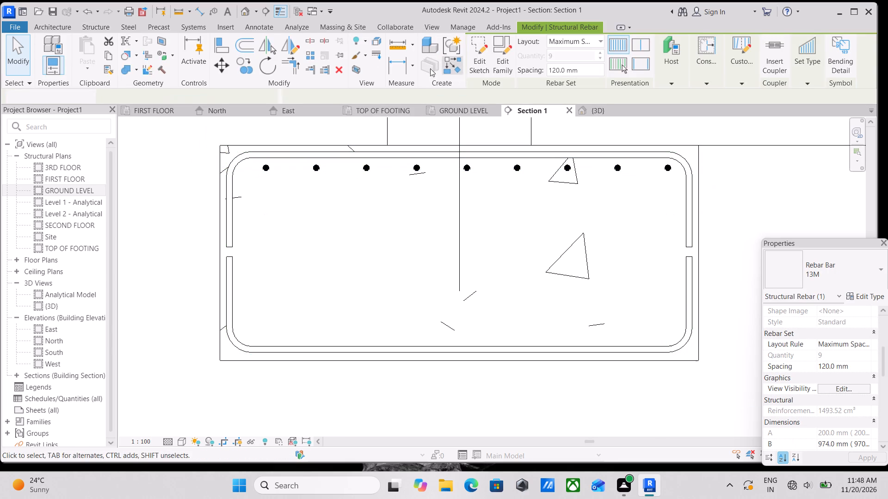
Place a single M_02 rebar in the footing's lower-left corner, about 115 mm from the left face and 396 mm below the top.
click(50, 27)
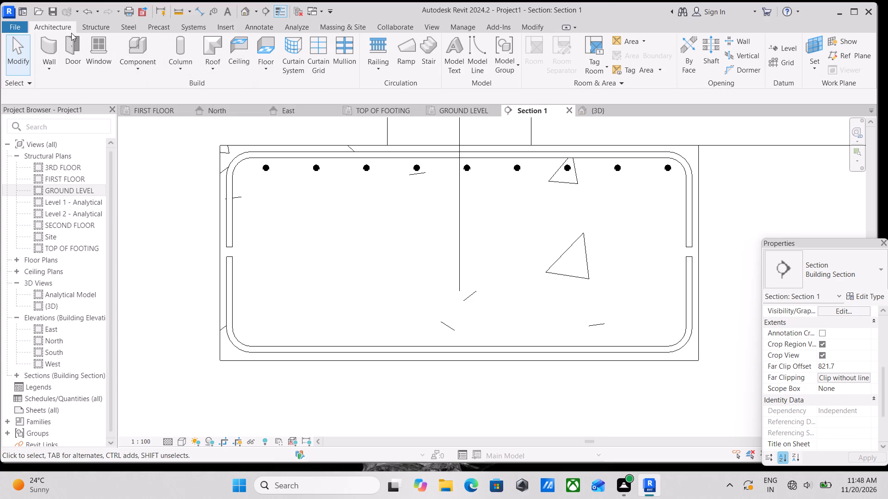
click(89, 24)
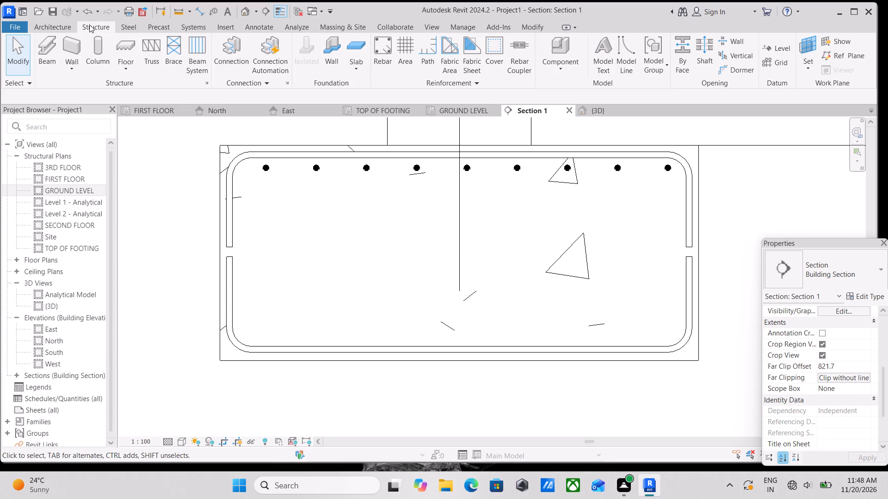
click(385, 60)
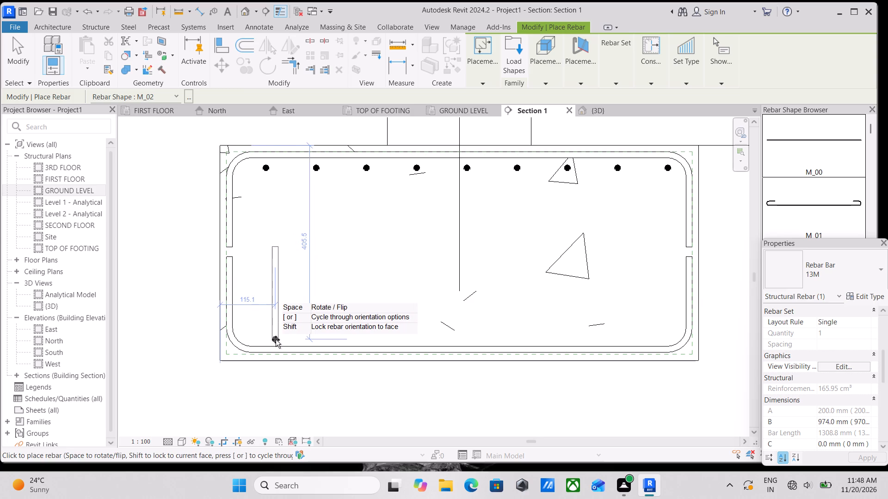
click(275, 335)
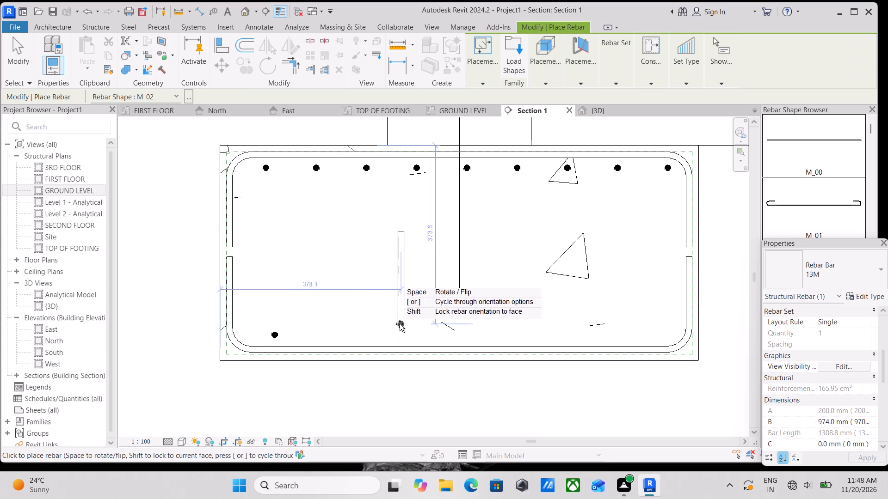
key(Escape)
key(Escape)
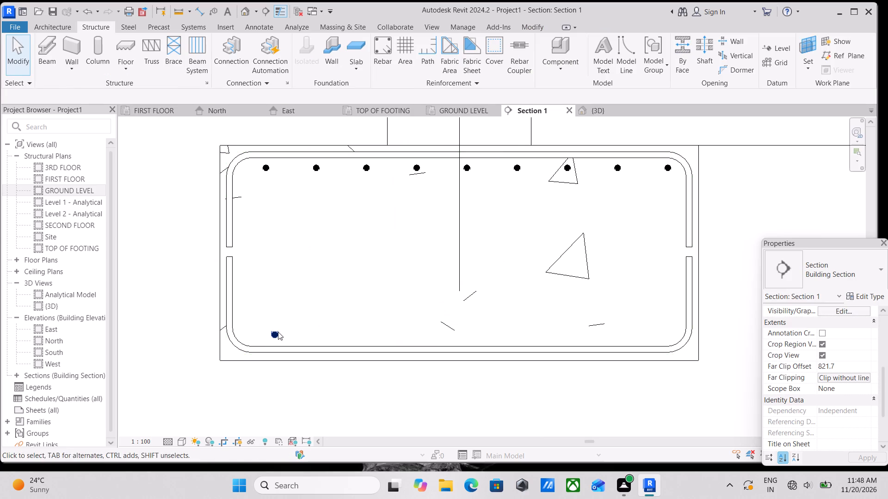
Set the lower perpendicular M_02 bar's layout to Maximum Spacing with 120 mm spacing.
click(278, 332)
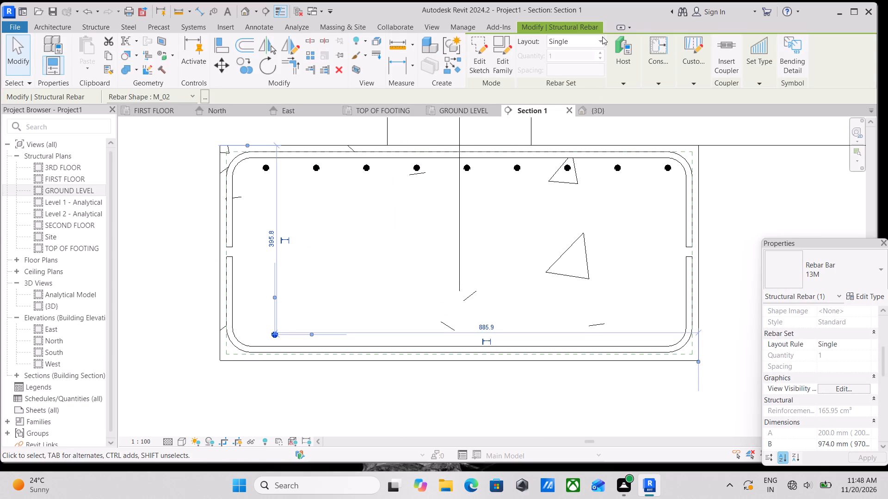
click(597, 38)
click(600, 84)
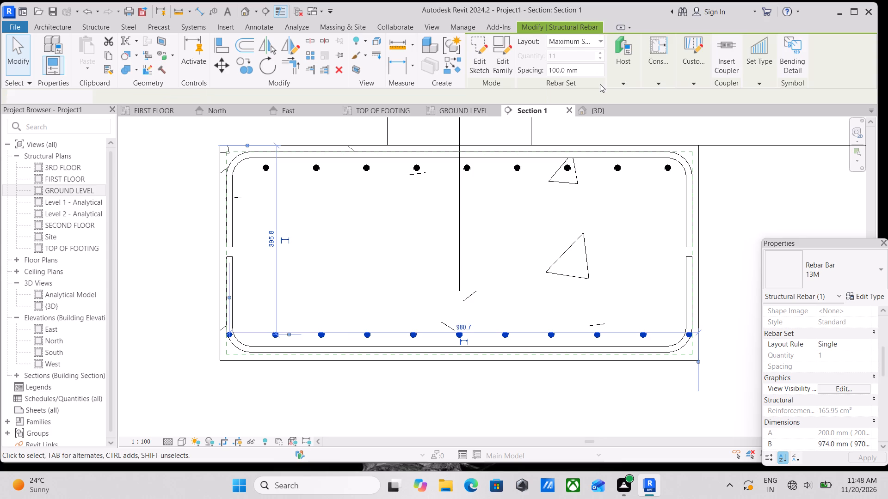
drag(594, 69, 548, 74)
text(120MM)
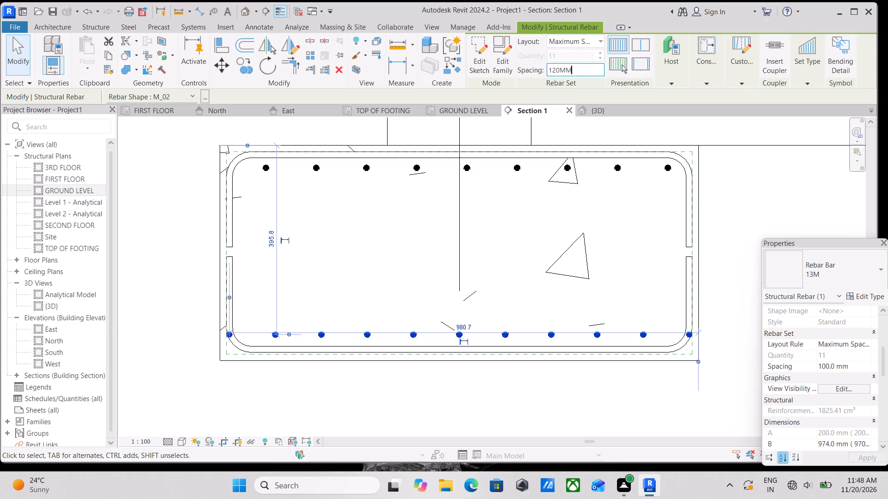
key(Return)
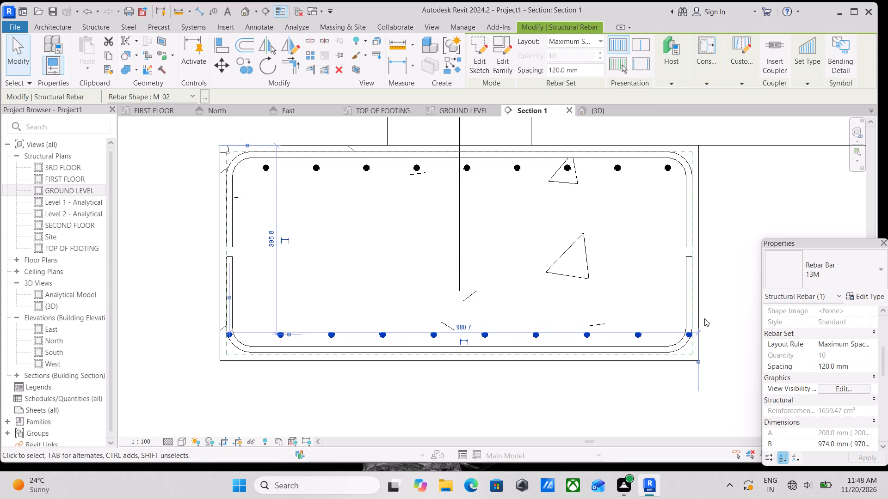
key(Escape)
Pull both ends of the lower perpendicular bar set inward, with its first bar about 934 mm from the footing's right face.
click(230, 334)
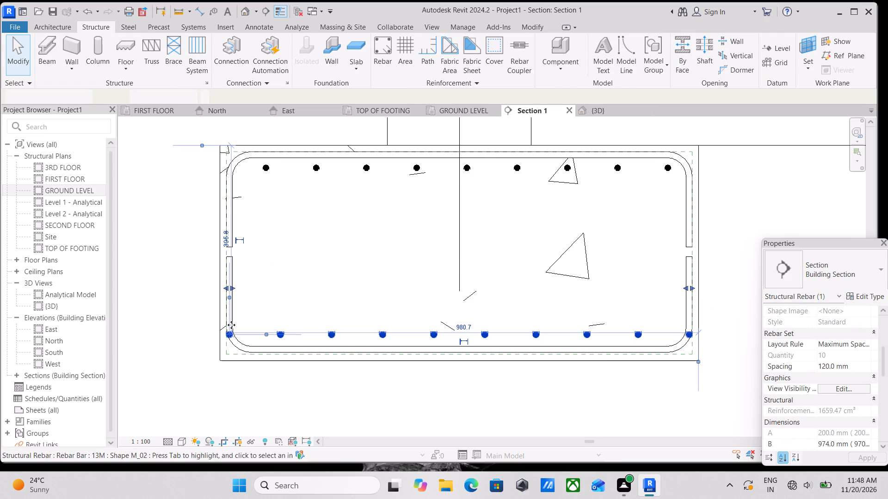
drag(234, 288, 252, 289)
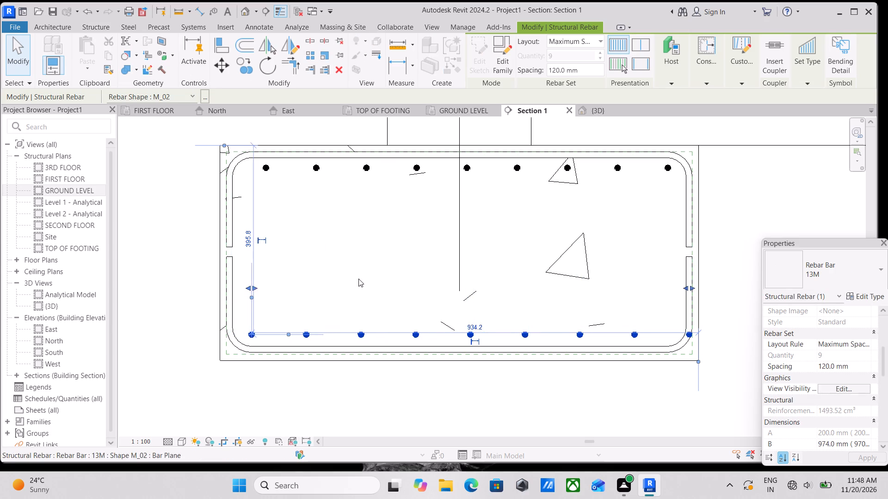
middle_drag(358, 278, 278, 277)
drag(605, 286, 576, 286)
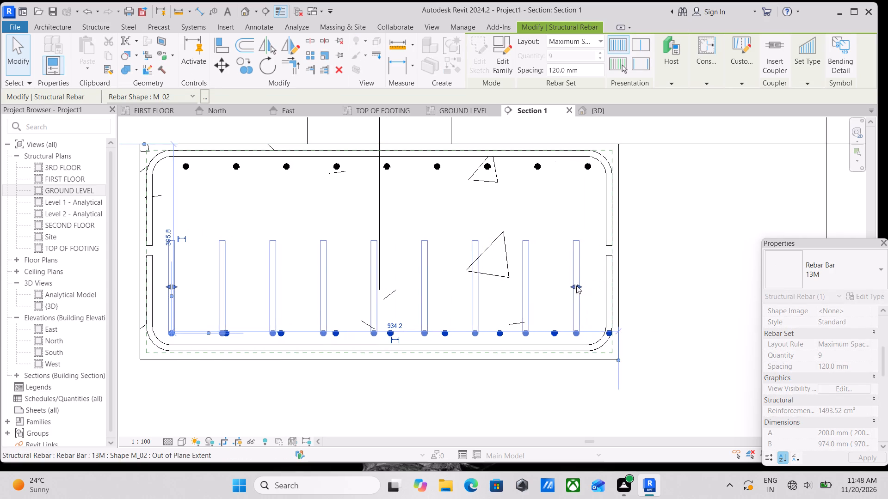
Nudge the lower perpendicular M_02 bar set up to about 386 mm below the footing's top.
middle_drag(475, 313, 522, 329)
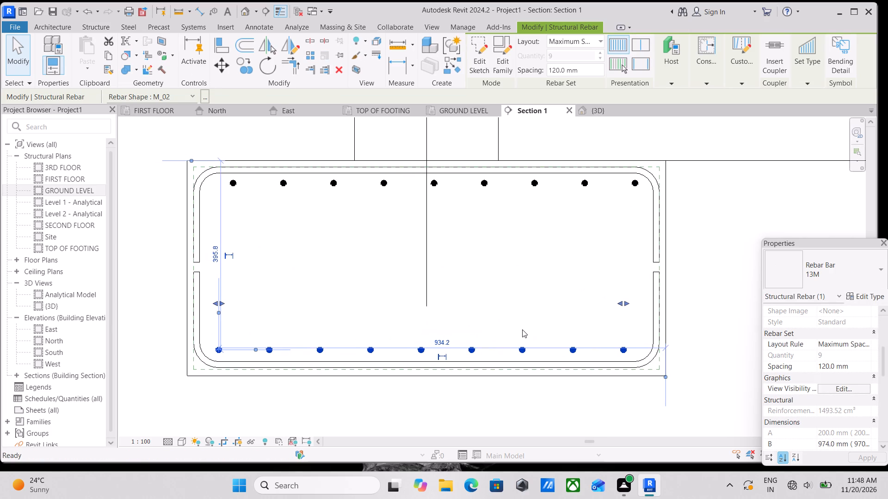
key(Up)
key(Up)
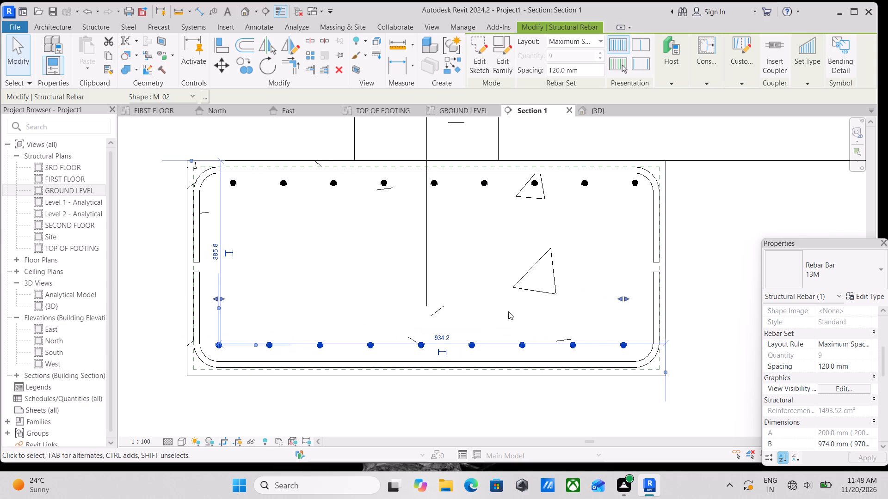
key(Escape)
Show the lower perpendicular bar set unobscured in the {3D} view through its view visibility states.
click(265, 350)
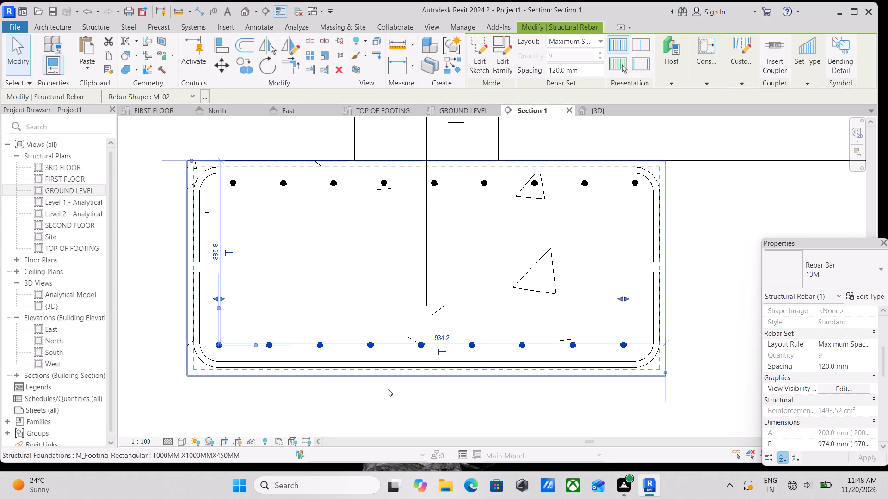
click(839, 390)
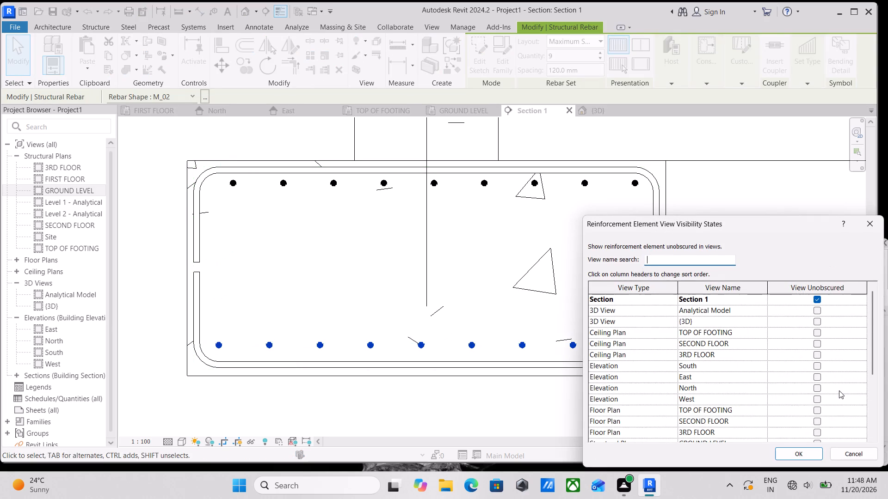
click(820, 321)
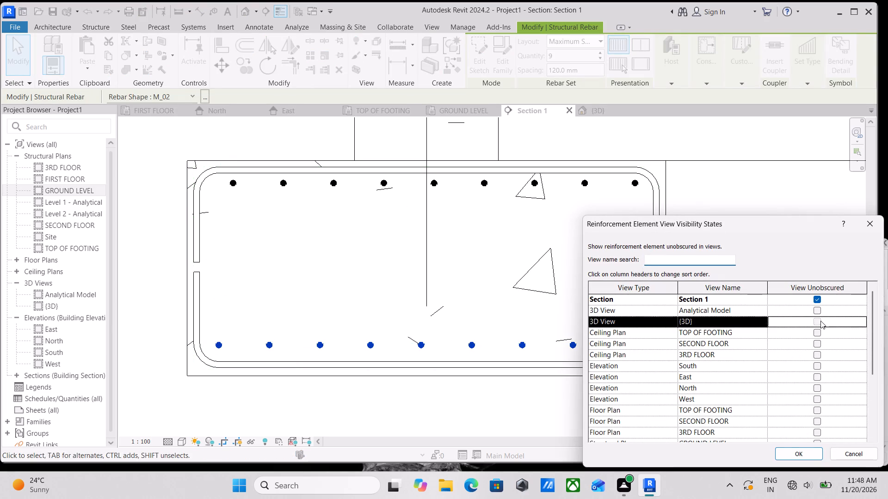
click(802, 451)
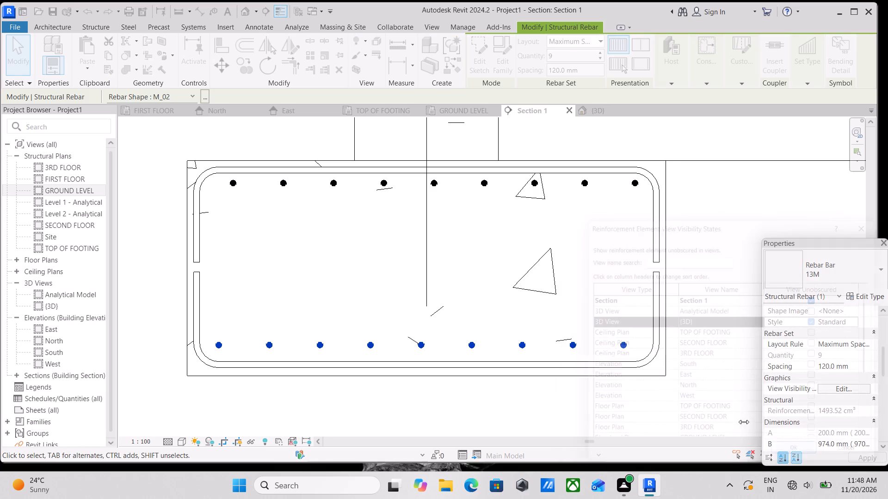
key(Escape)
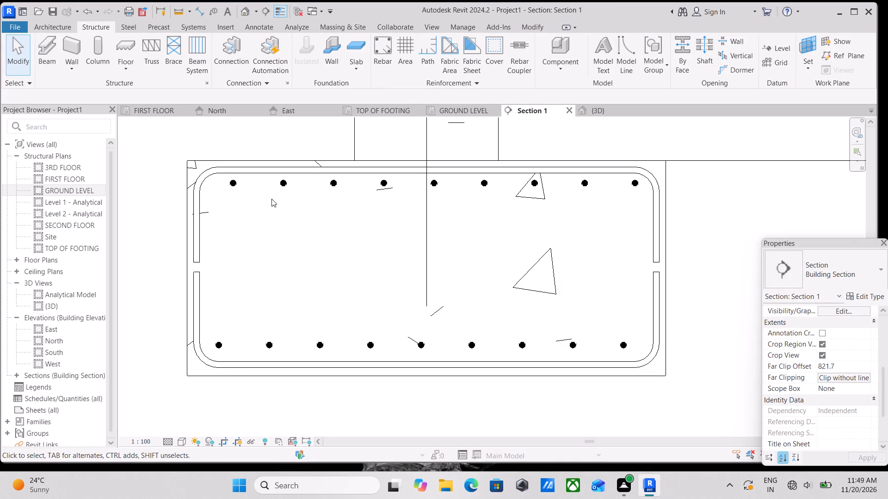
Show the upper perpendicular bar set unobscured in the {3D} view through its view visibility states.
click(285, 181)
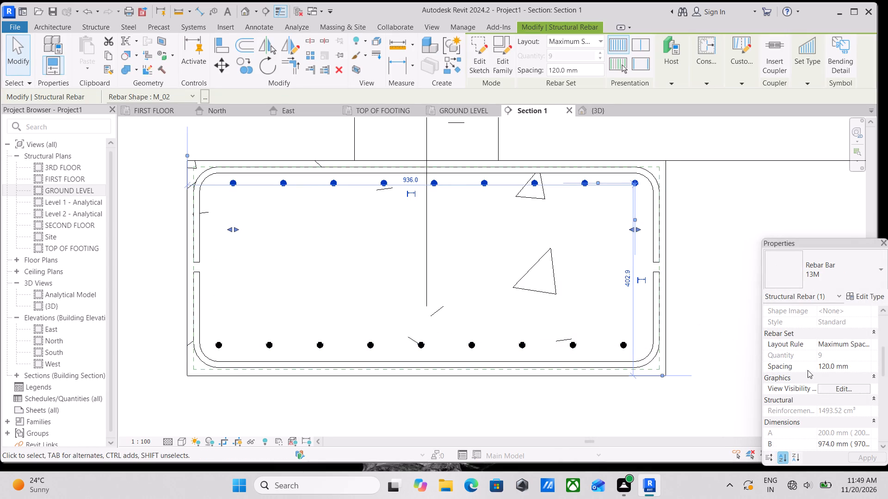
click(842, 386)
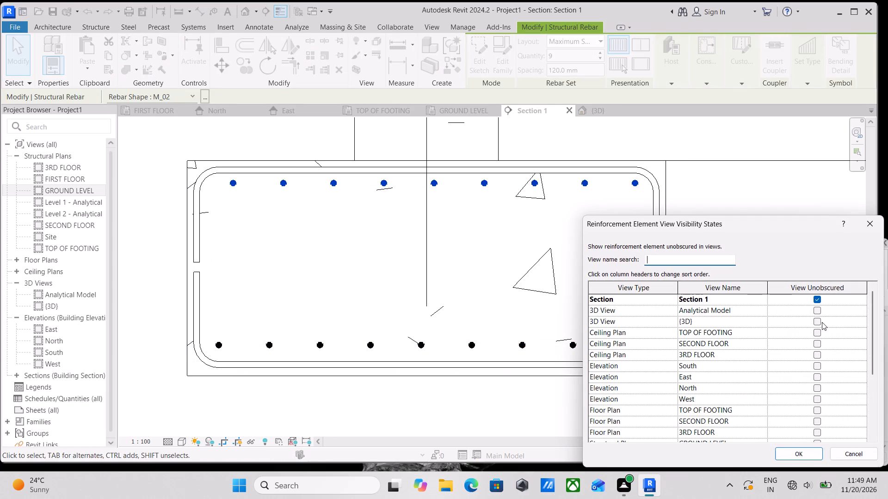
click(817, 320)
click(804, 452)
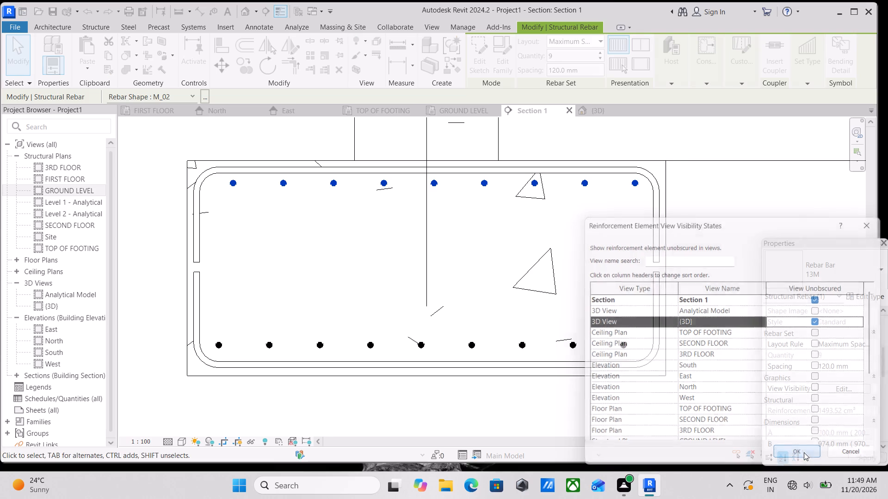
key(Escape)
Check the lower perpendicular bar set's view visibility states for the {3D} view.
click(413, 341)
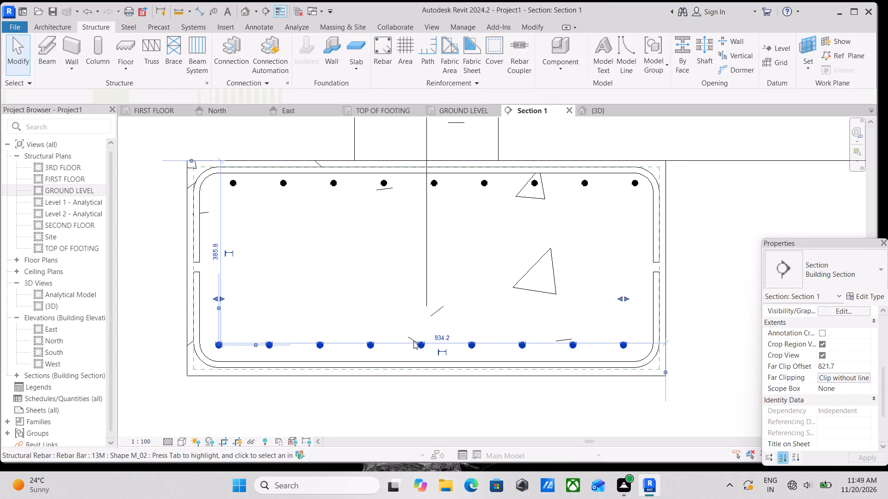
click(835, 391)
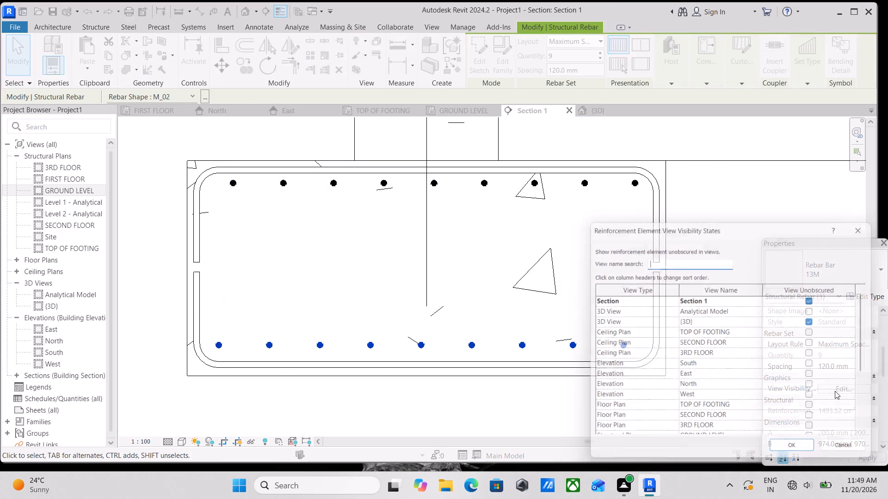
key(Escape)
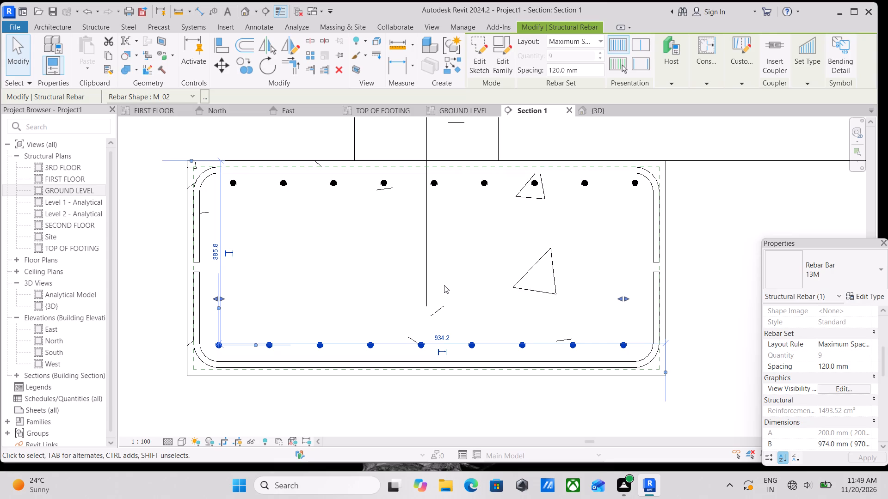
key(Escape)
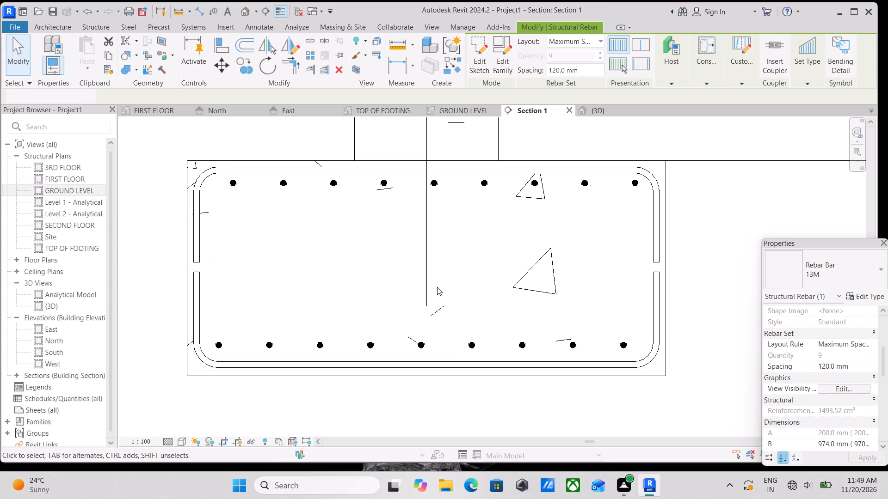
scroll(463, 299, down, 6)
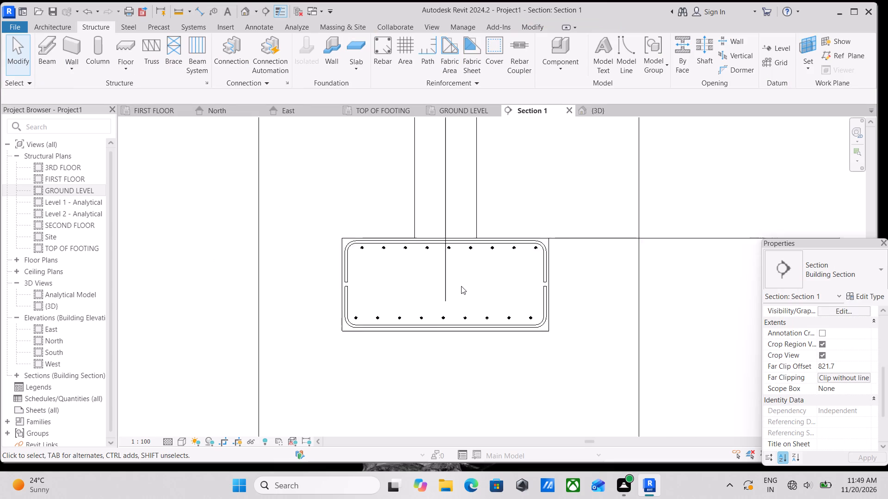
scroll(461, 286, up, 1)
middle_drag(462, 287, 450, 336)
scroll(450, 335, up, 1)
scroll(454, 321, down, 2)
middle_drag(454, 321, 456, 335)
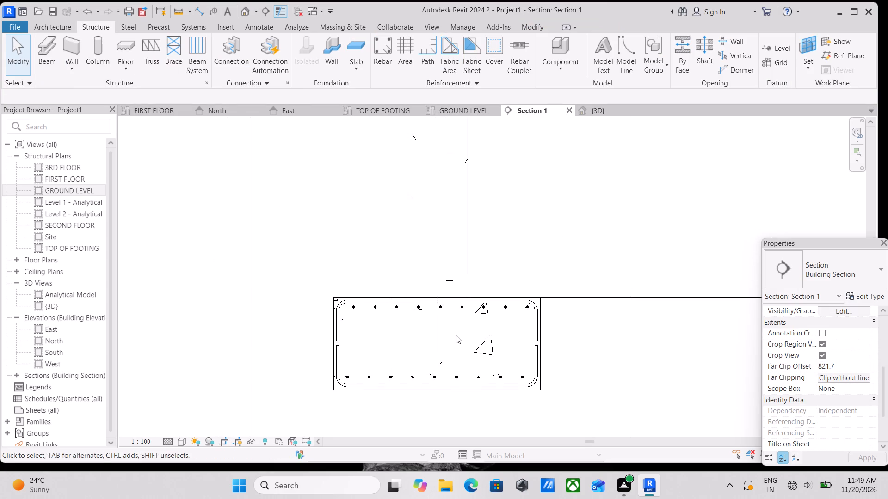
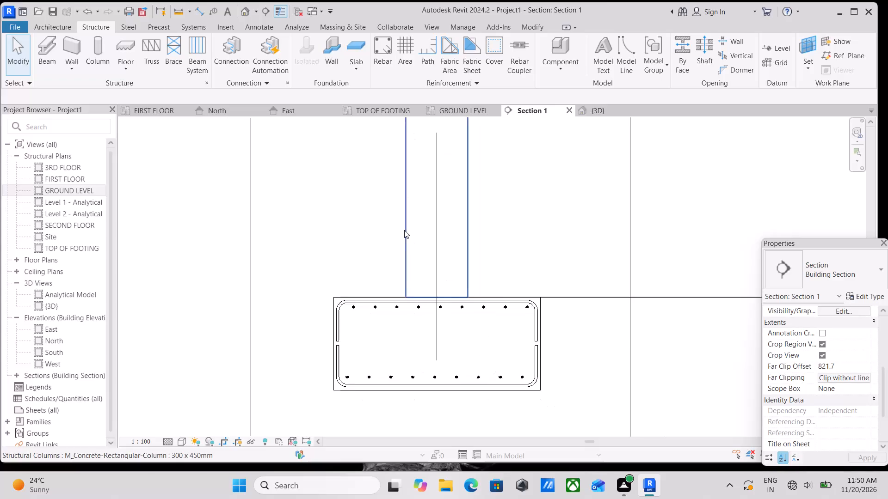
Examine the 300 x 450 mm concrete column and the reinforcement in its footing in the Section 1 view.
middle_drag(406, 231, 412, 251)
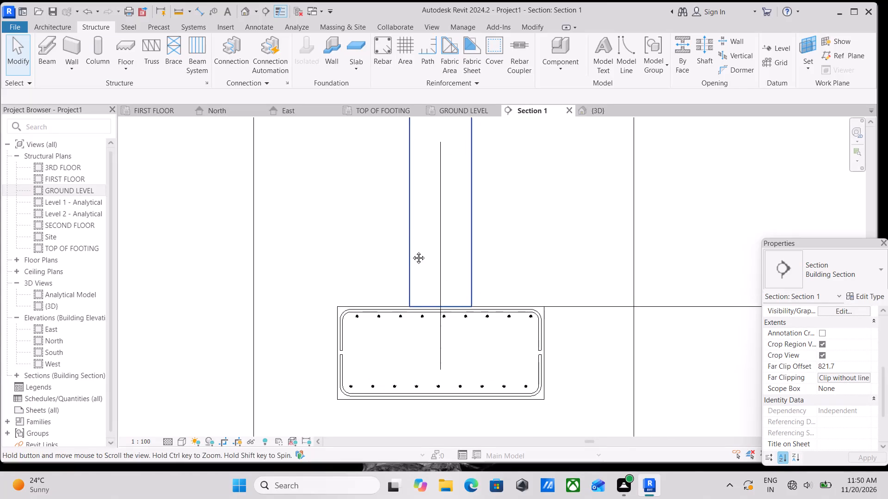
middle_drag(412, 251, 414, 262)
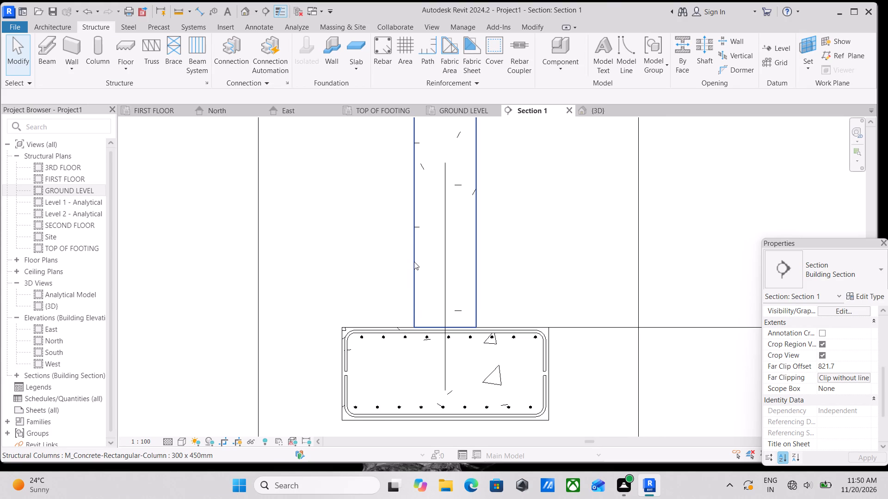
scroll(393, 251, down, 3)
middle_drag(422, 274, 421, 304)
scroll(447, 227, down, 2)
middle_drag(448, 230, 452, 257)
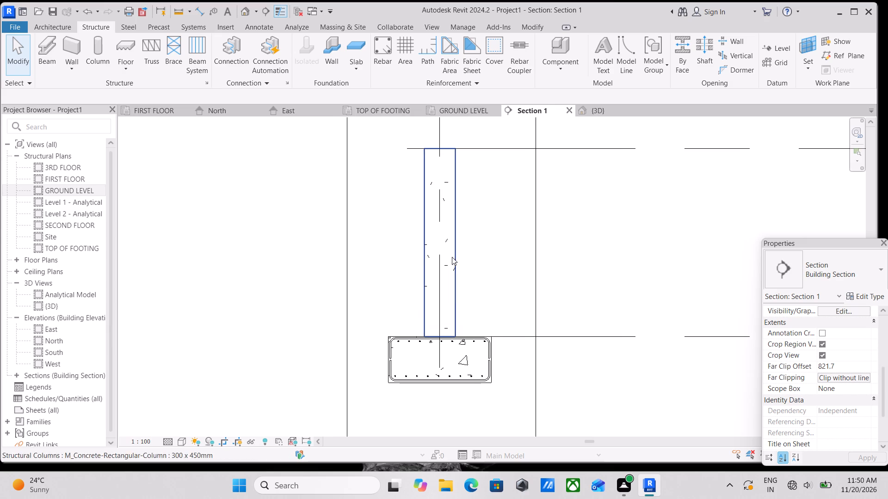
scroll(428, 347, up, 4)
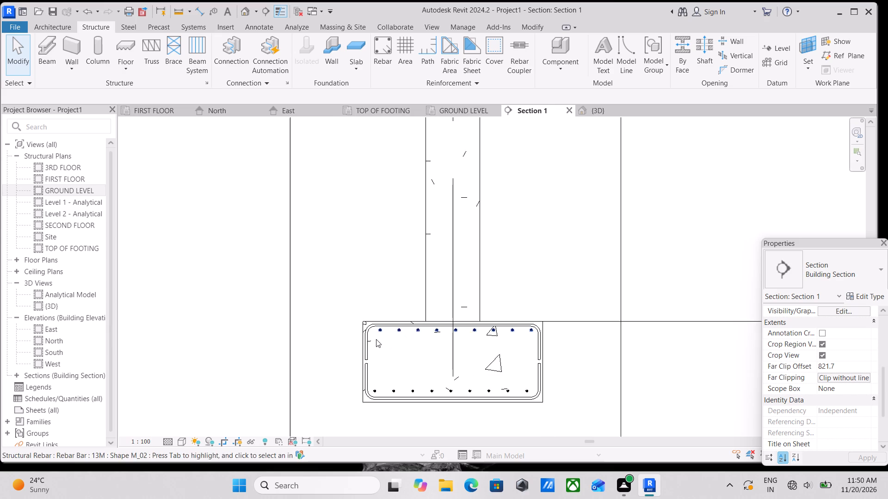
scroll(377, 341, up, 3)
Switch to the {3D} view and inspect the reinforced isolated footing at the column base up close.
click(594, 111)
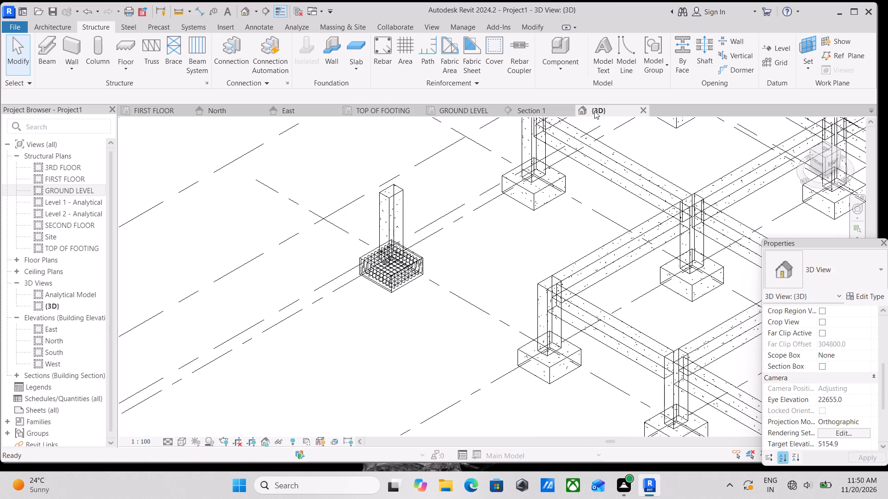
scroll(429, 314, up, 4)
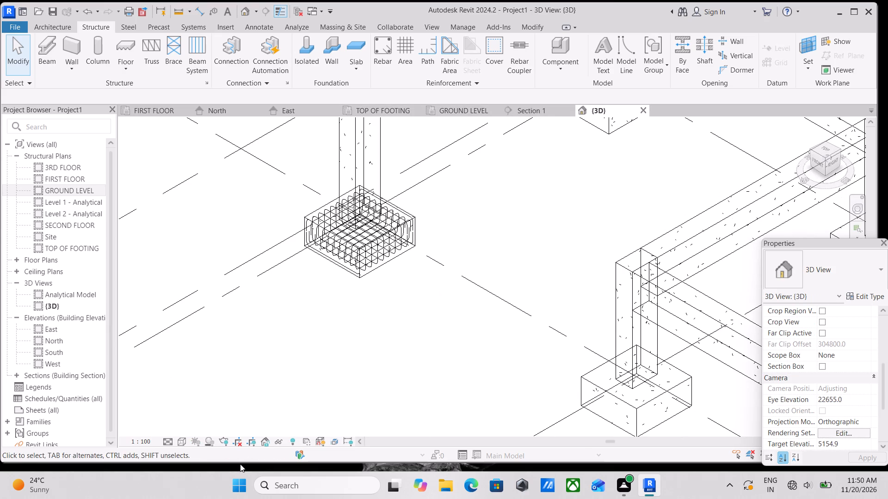
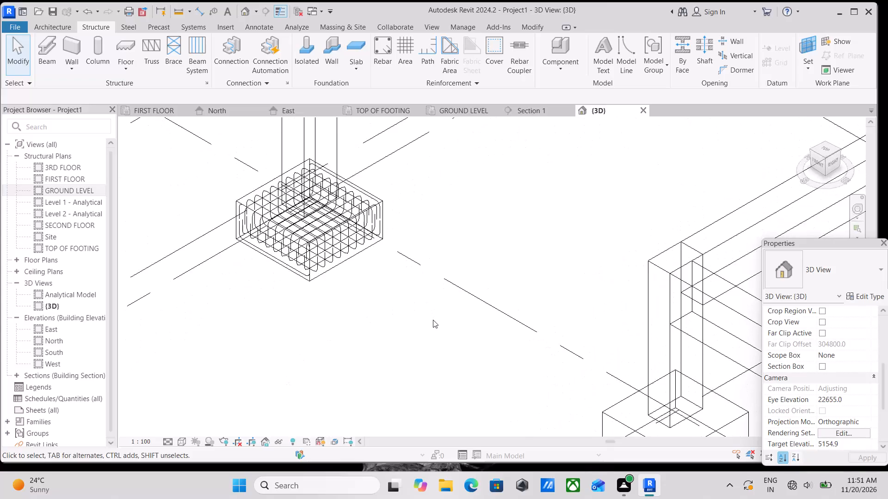
Examine the isolated column with its reinforced footing and the adjacent footings and beam frame from several 3D angles.
scroll(438, 302, down, 3)
middle_drag(447, 258, 452, 253)
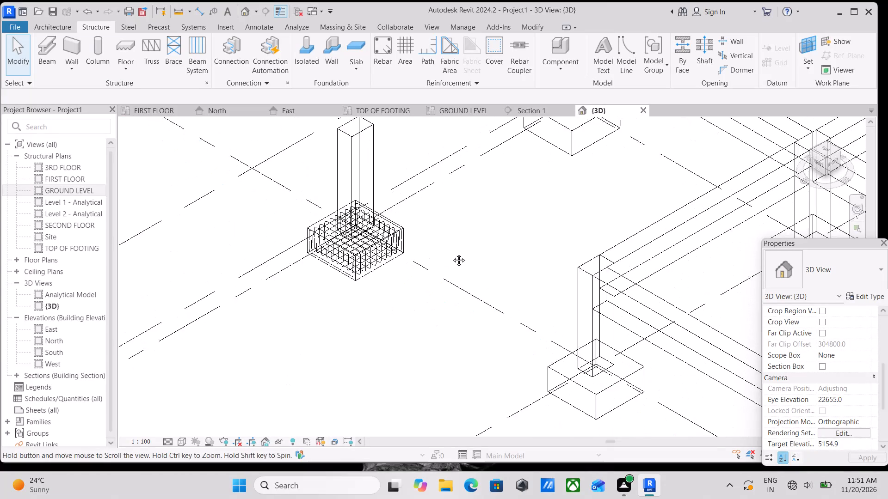
middle_drag(452, 253, 467, 260)
middle_drag(484, 243, 507, 216)
scroll(499, 233, down, 1)
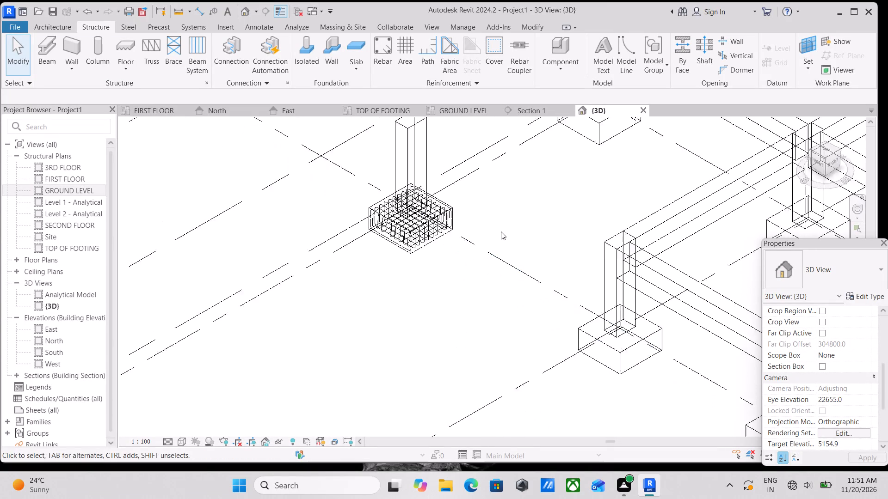
scroll(501, 231, down, 1)
middle_drag(501, 231, 501, 270)
scroll(459, 204, up, 2)
middle_drag(423, 229, 312, 232)
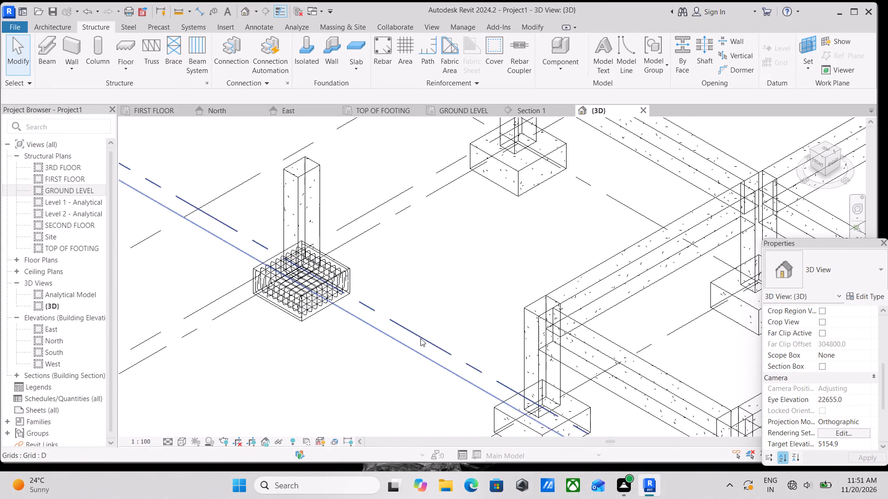
shift+middle_drag(422, 329, 501, 268)
shift+scroll(501, 268, up, 1)
scroll(467, 340, down, 2)
middle_drag(466, 341, 506, 113)
middle_drag(371, 487, 327, 410)
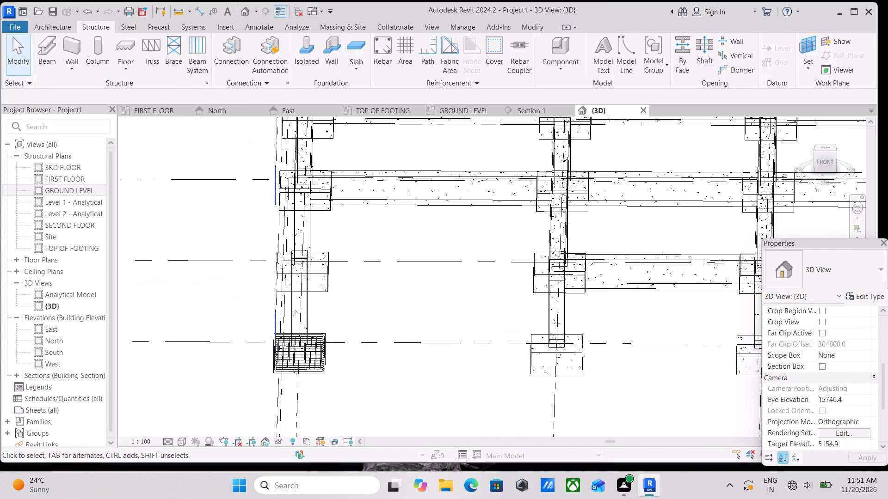
middle_drag(327, 410, 260, 366)
scroll(331, 371, down, 2)
scroll(396, 403, down, 3)
shift+middle_drag(413, 395, 329, 363)
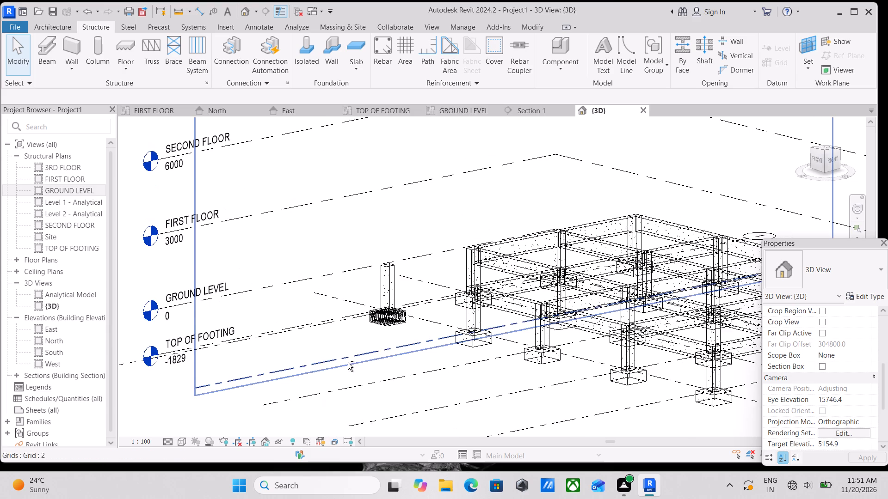
middle_drag(388, 344, 408, 390)
scroll(385, 309, up, 5)
middle_drag(354, 297, 407, 372)
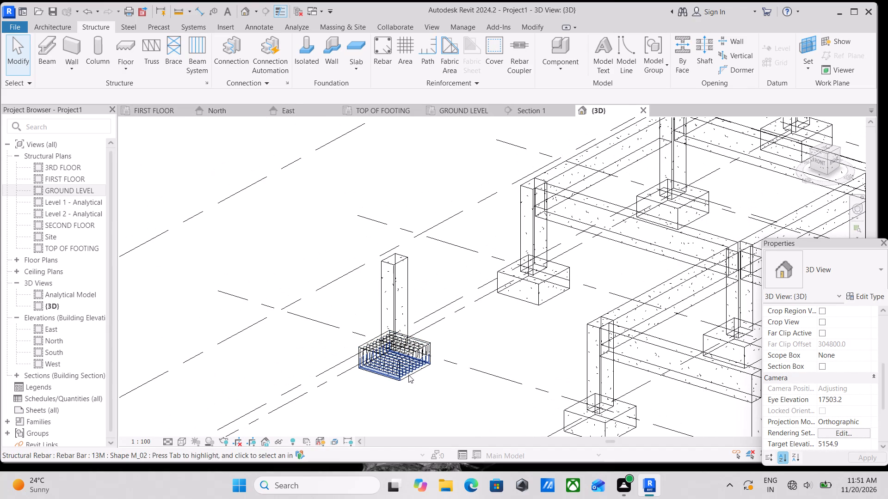
Set the {3D} view's visual style to Shaded.
click(178, 438)
click(185, 391)
Set the {3D} view's detail level to Fine to display the footing rebar as solid bars.
middle_drag(405, 338, 421, 297)
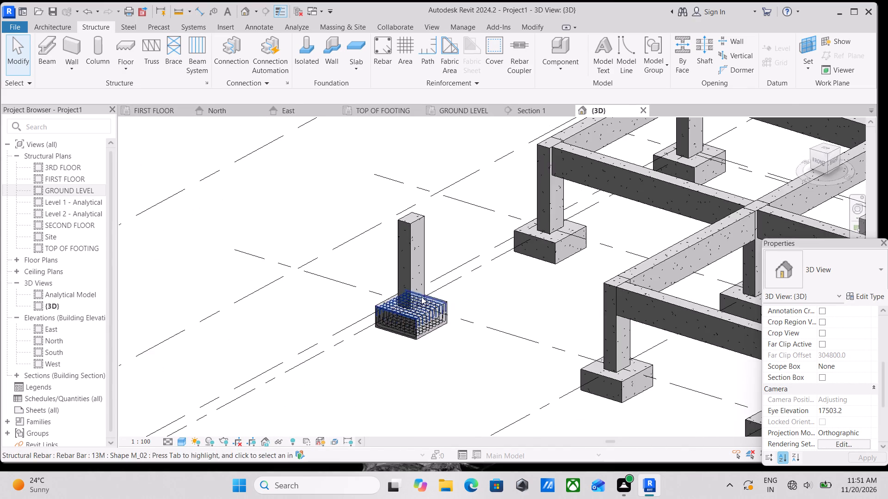
scroll(436, 358, up, 4)
scroll(440, 313, up, 3)
middle_drag(444, 310, 445, 331)
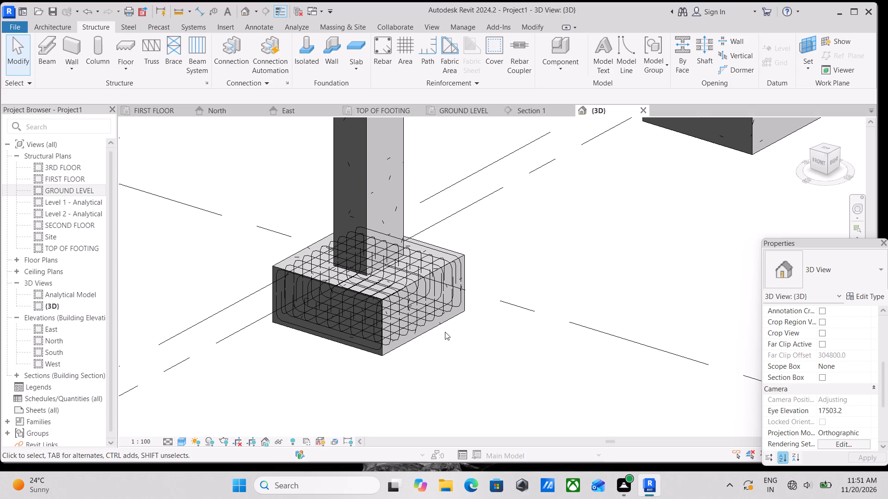
scroll(452, 302, up, 5)
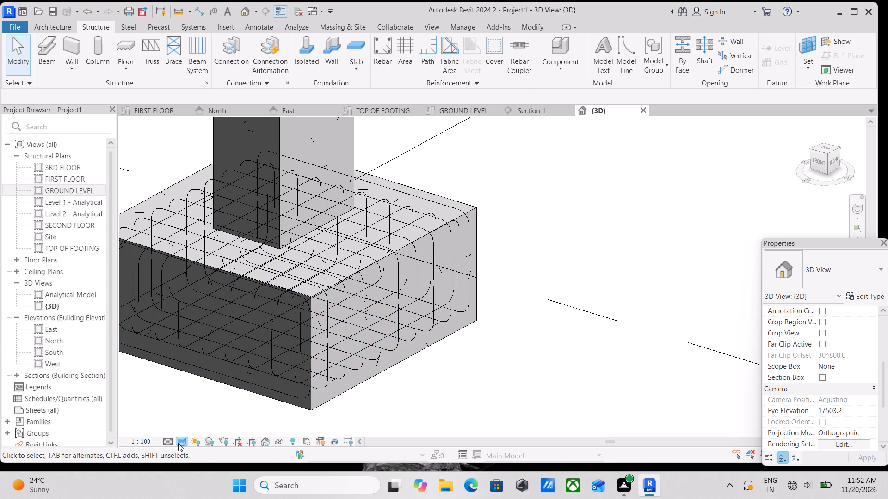
click(167, 438)
click(169, 430)
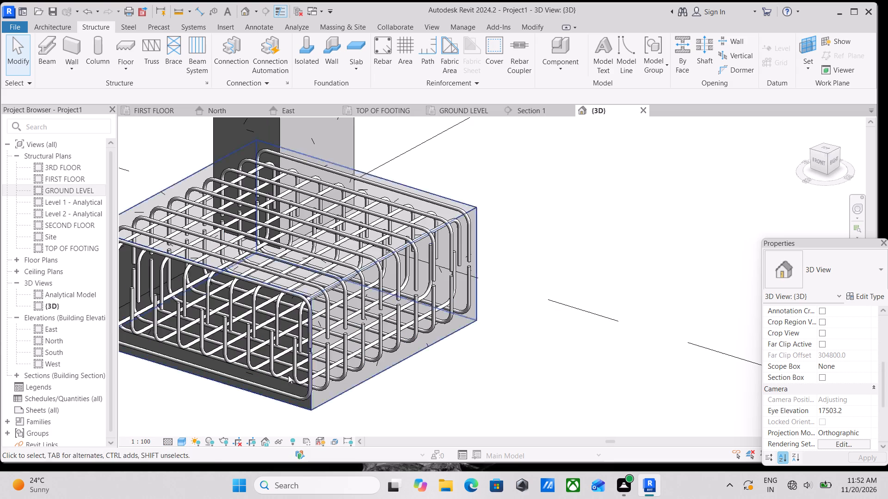
Examine the rebar cage inside the isolated footing at the column base from several 3D angles.
scroll(417, 308, down, 4)
middle_drag(457, 269, 497, 298)
scroll(476, 273, up, 1)
scroll(476, 273, down, 3)
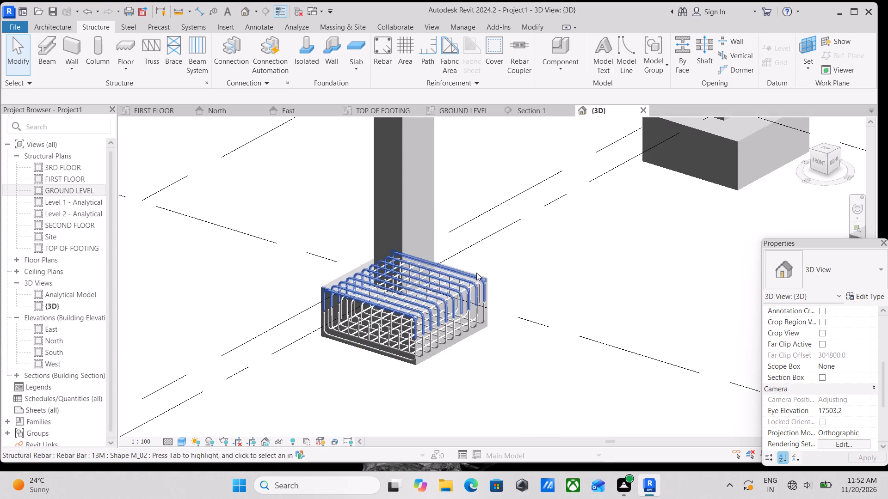
scroll(476, 273, down, 3)
middle_click(476, 273)
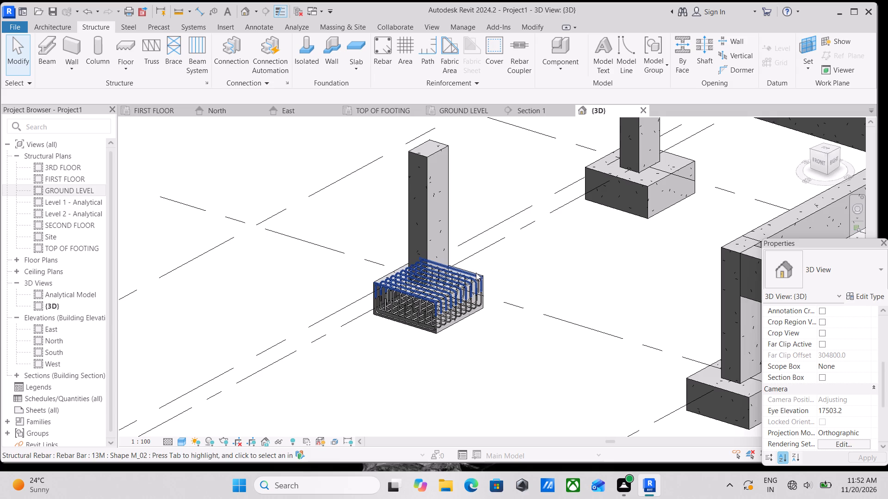
scroll(511, 235, down, 3)
middle_drag(497, 233, 502, 265)
scroll(490, 290, up, 5)
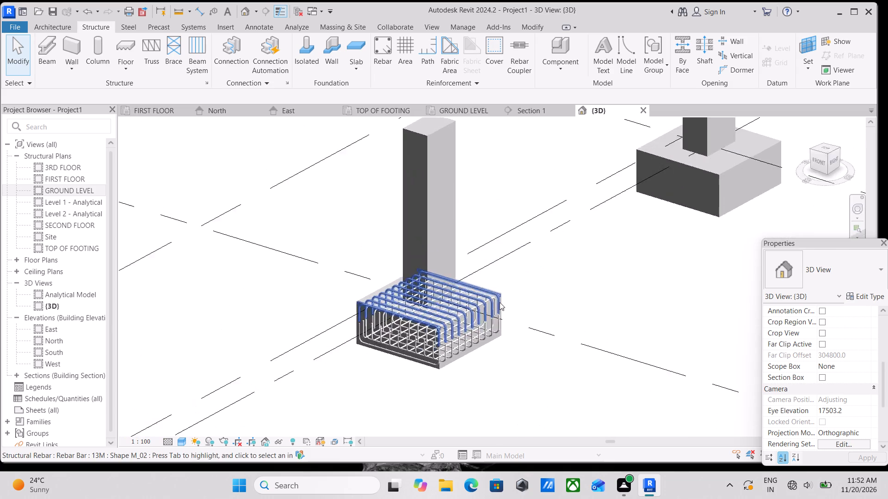
scroll(499, 302, up, 5)
scroll(507, 273, down, 5)
shift+middle_drag(502, 280, 526, 316)
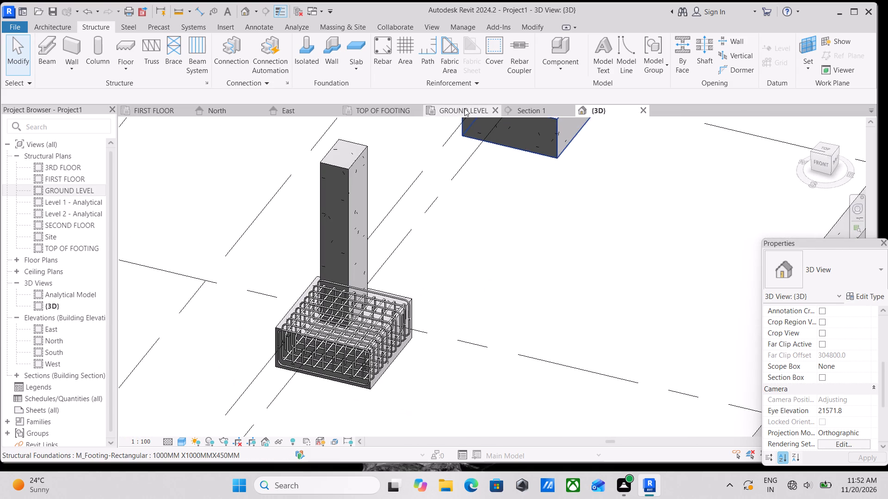
In the GROUND LEVEL plan, move the Section 1 line up to cut through the isolated 300 x 450 mm column.
click(464, 108)
scroll(485, 261, down, 1)
middle_drag(485, 268, 485, 235)
scroll(486, 345, up, 3)
scroll(403, 353, up, 2)
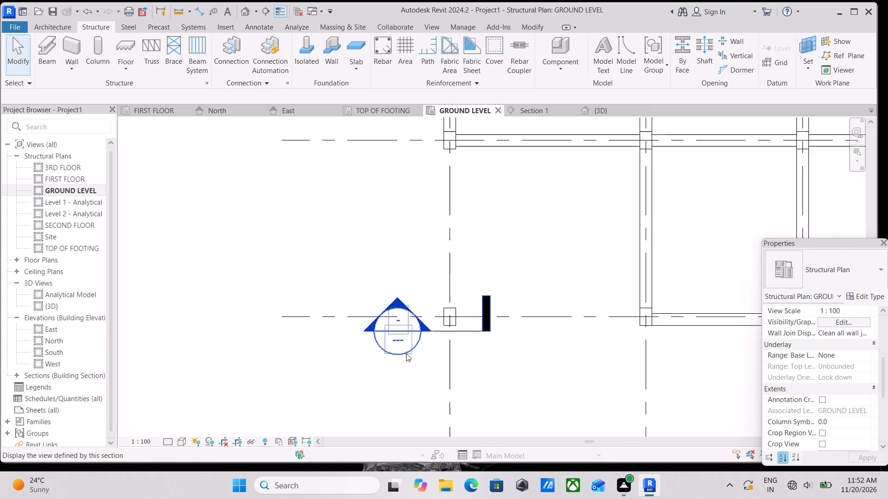
scroll(406, 353, up, 5)
click(503, 318)
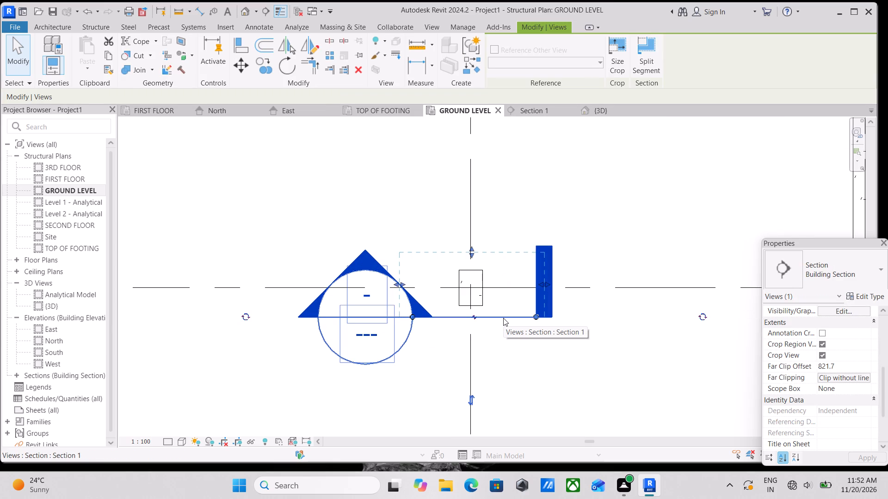
key(Up)
key(Up)
key(Up)
key(Up)
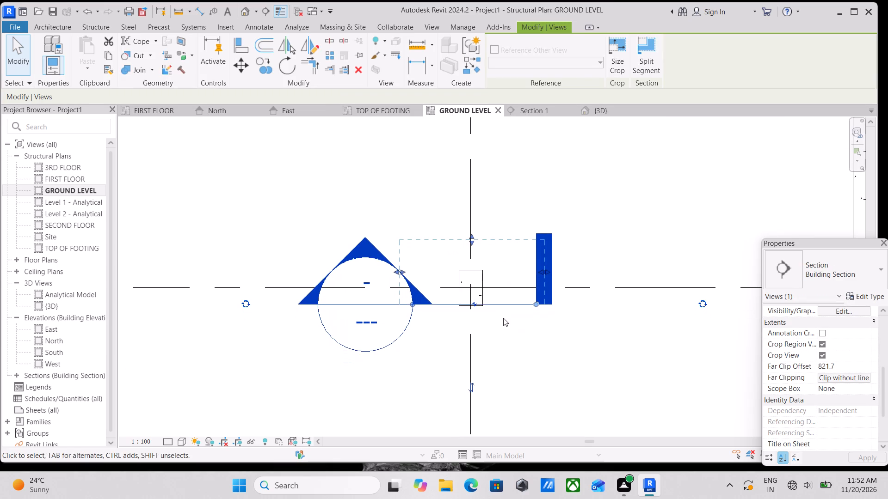
key(Up)
key(Up)
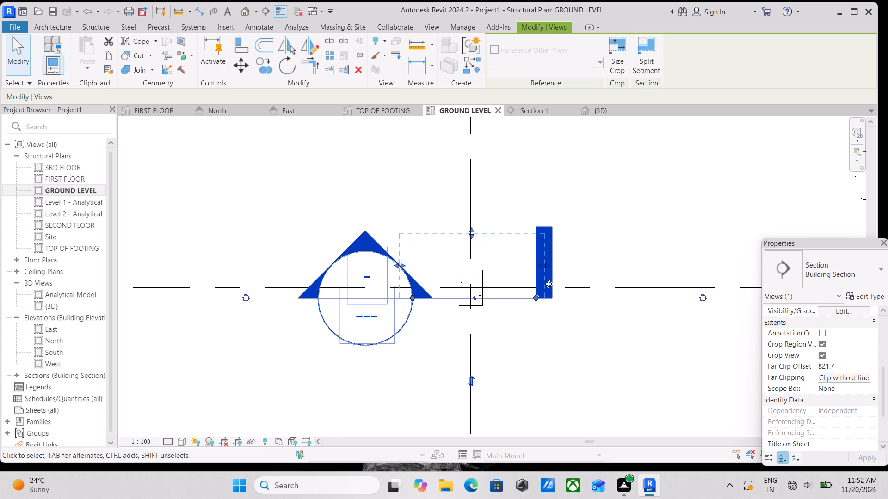
Shorten the Section 1 line beside the column and pull both sides of its crop boundary in close to the column.
drag(541, 304, 503, 308)
drag(537, 264, 484, 270)
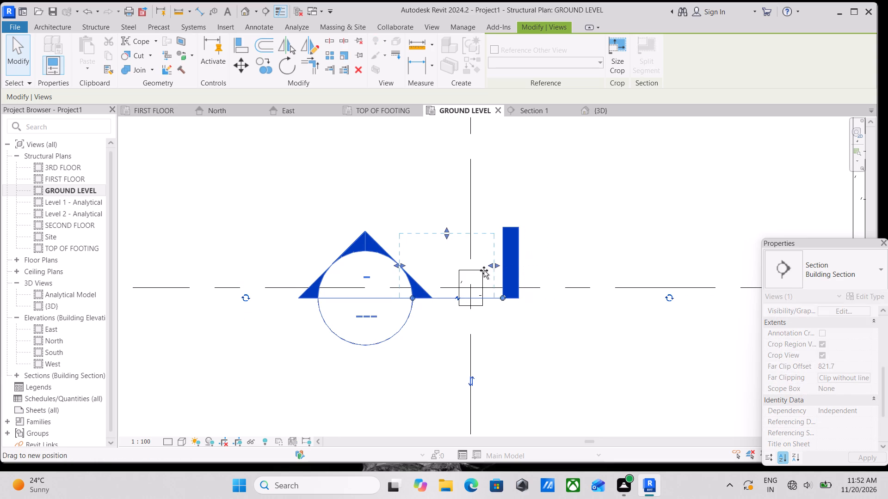
drag(484, 270, 486, 270)
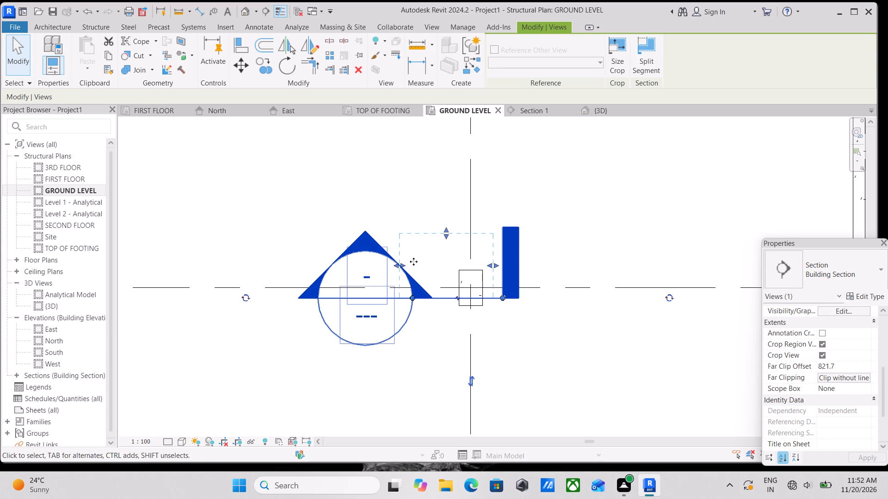
drag(407, 270, 459, 274)
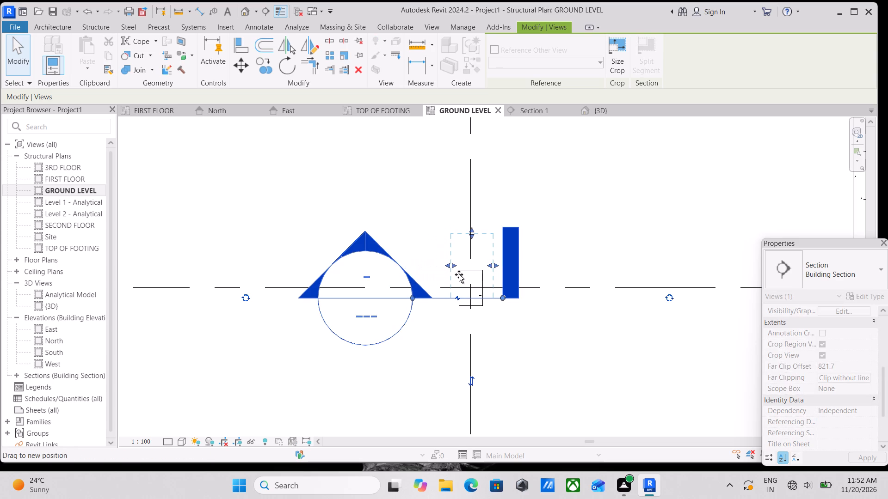
drag(459, 274, 463, 276)
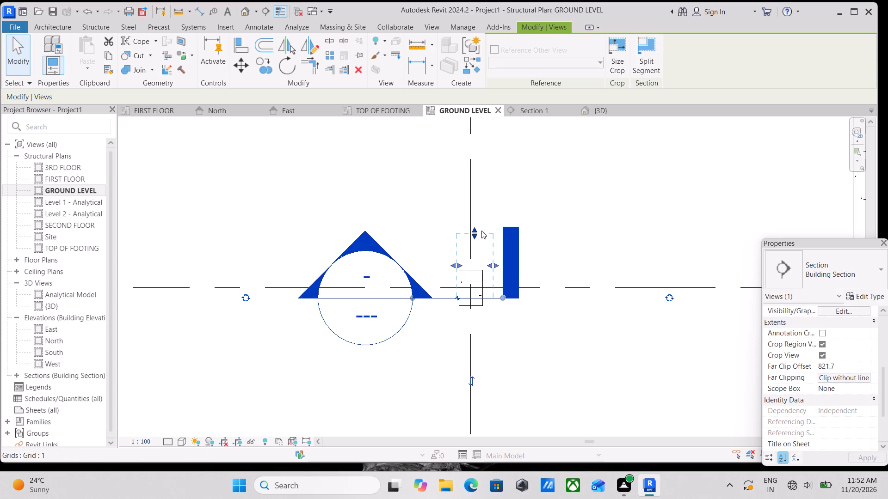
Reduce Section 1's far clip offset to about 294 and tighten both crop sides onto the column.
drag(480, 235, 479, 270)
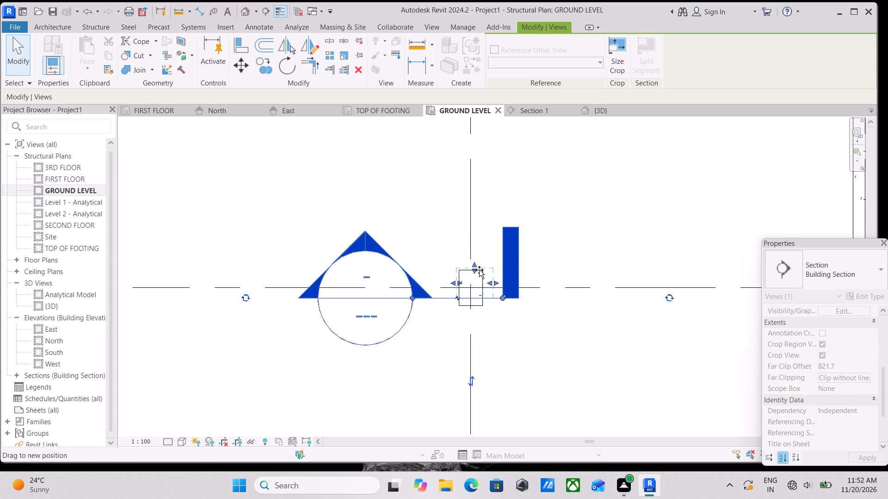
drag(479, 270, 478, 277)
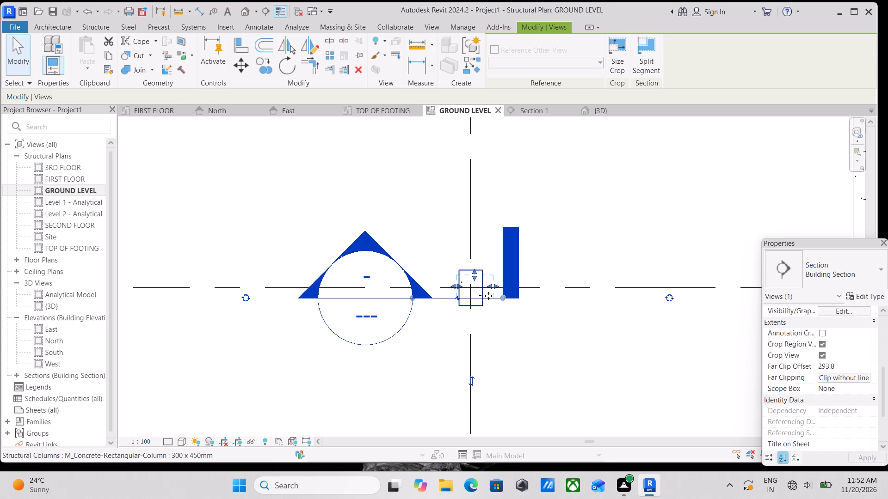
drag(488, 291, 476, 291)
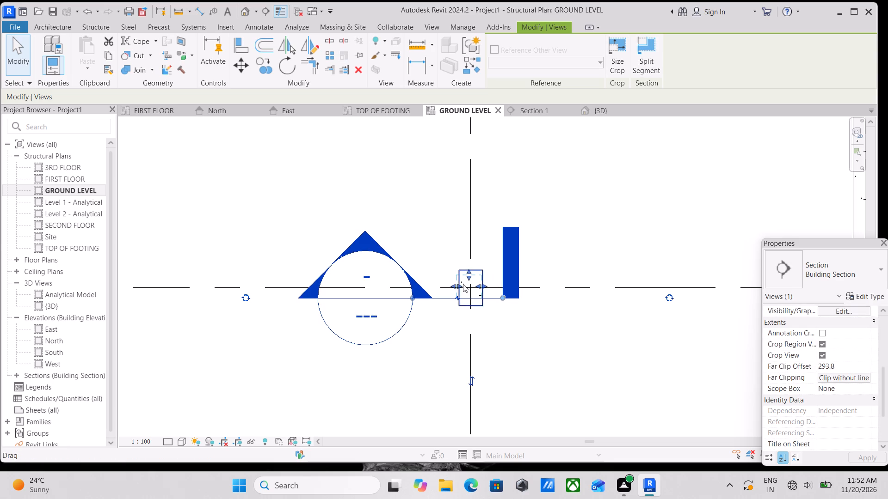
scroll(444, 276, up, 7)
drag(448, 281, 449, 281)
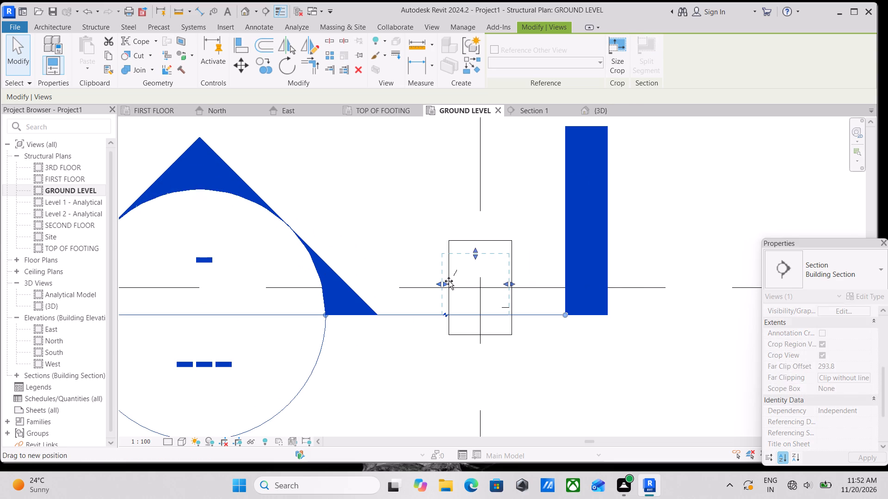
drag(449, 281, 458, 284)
Extend Section 1's far clip offset to about 422 and widen both crop sides slightly beyond the column faces.
scroll(467, 288, down, 2)
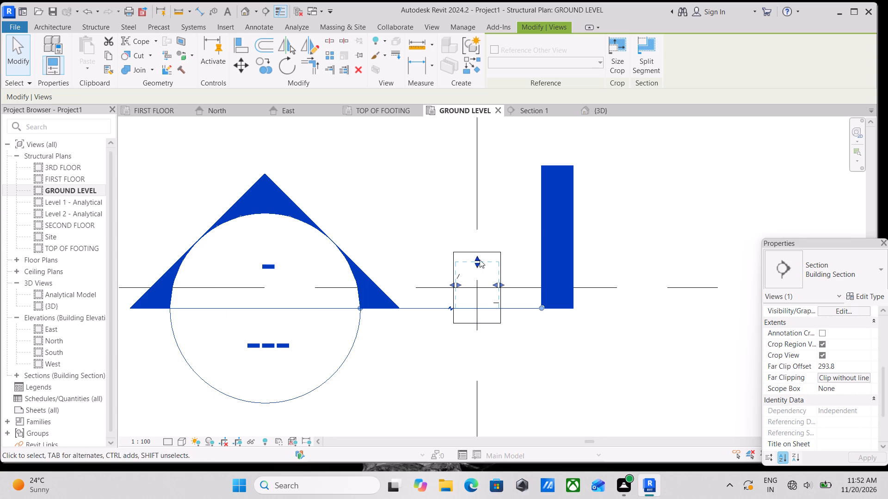
drag(478, 260, 474, 239)
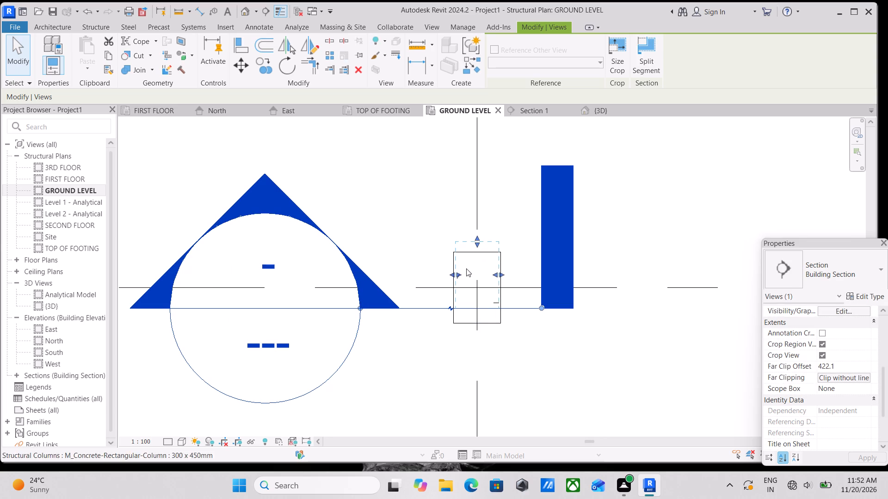
drag(458, 275, 449, 278)
drag(499, 274, 508, 274)
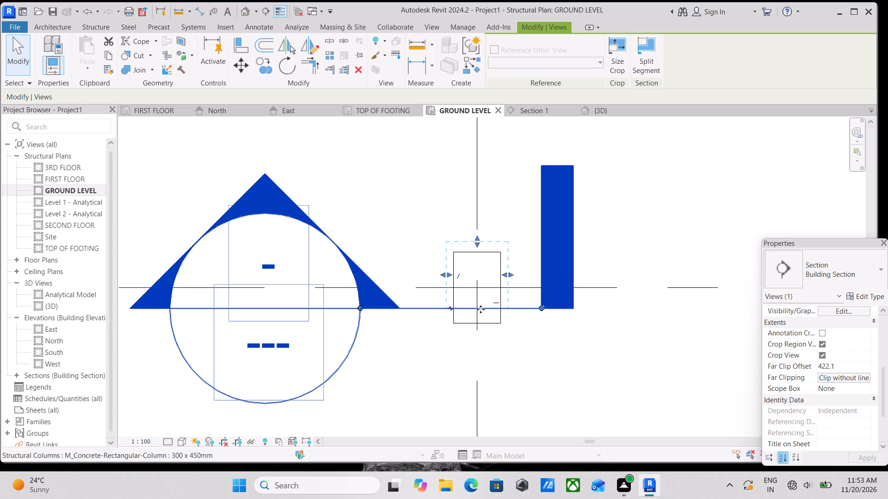
Move the Section 1 line down to just outside the column's lower face in plan.
key(Down)
key(Down)
key(Down)
key(Down)
key(Down)
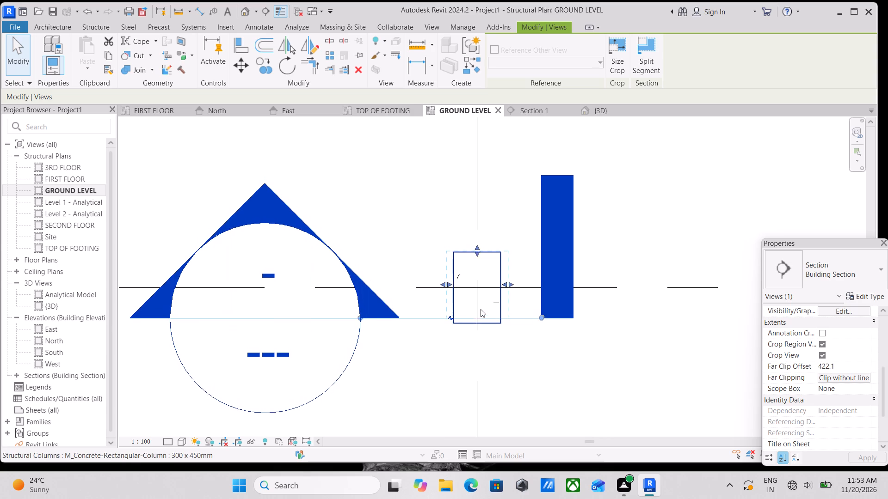
key(Down)
key(Down)
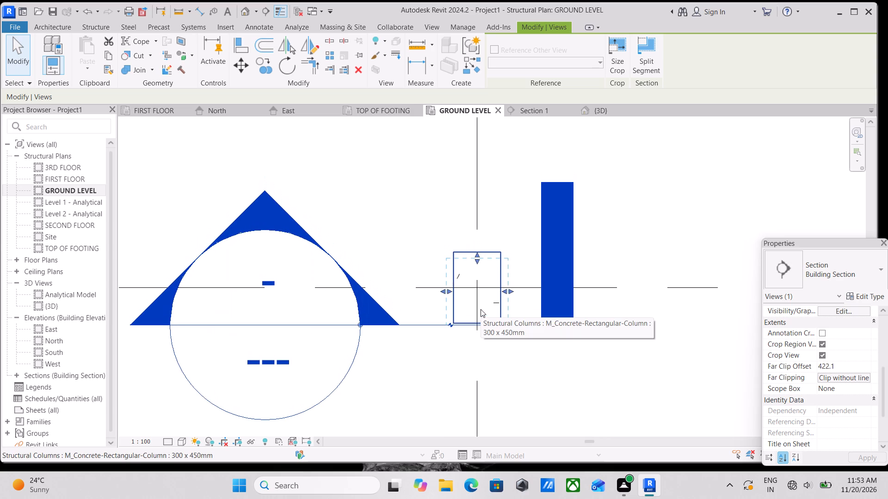
Open the Section 1 view from its plan marker and inspect the column within the adjusted crop.
right_click(265, 216)
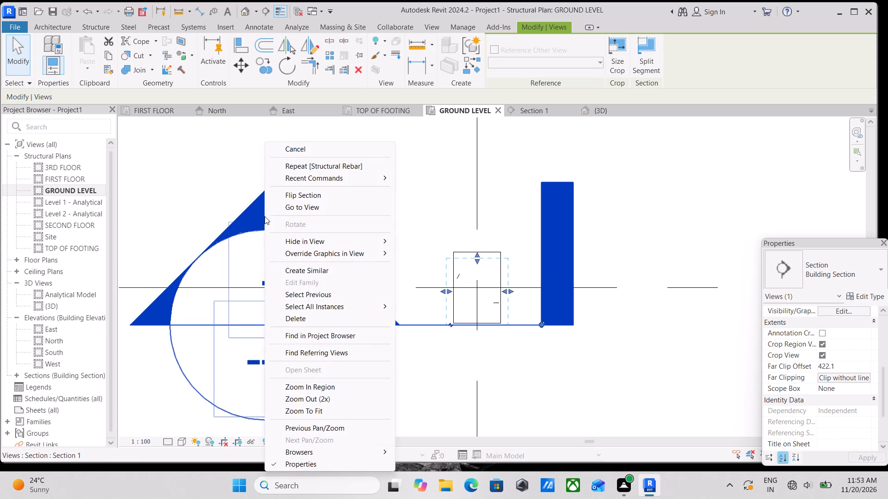
click(311, 211)
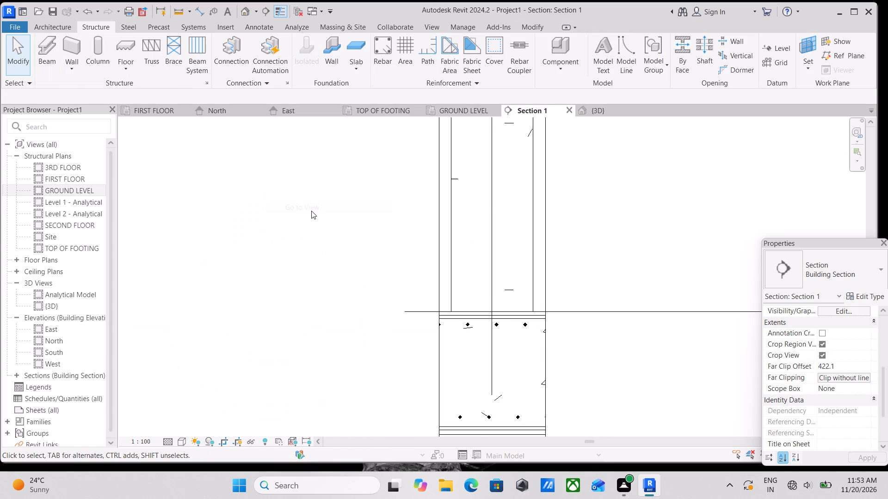
scroll(386, 217, down, 3)
middle_drag(386, 217, 444, 402)
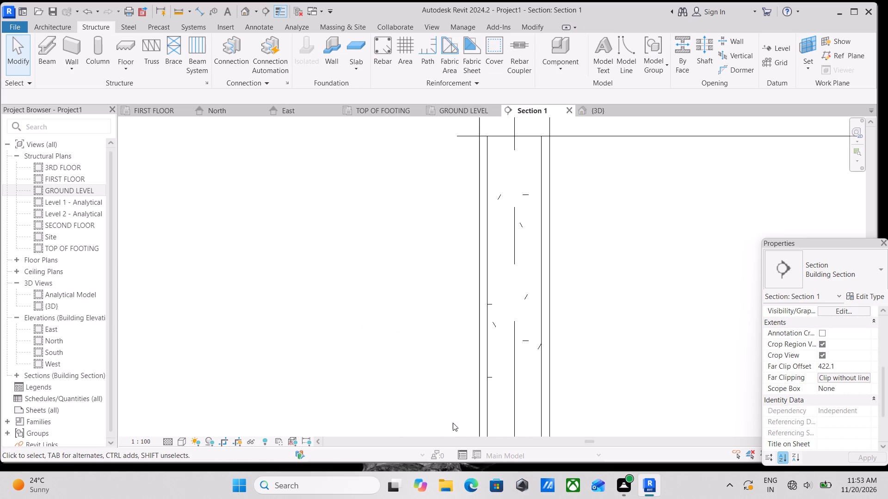
scroll(481, 343, down, 2)
middle_drag(481, 343, 482, 347)
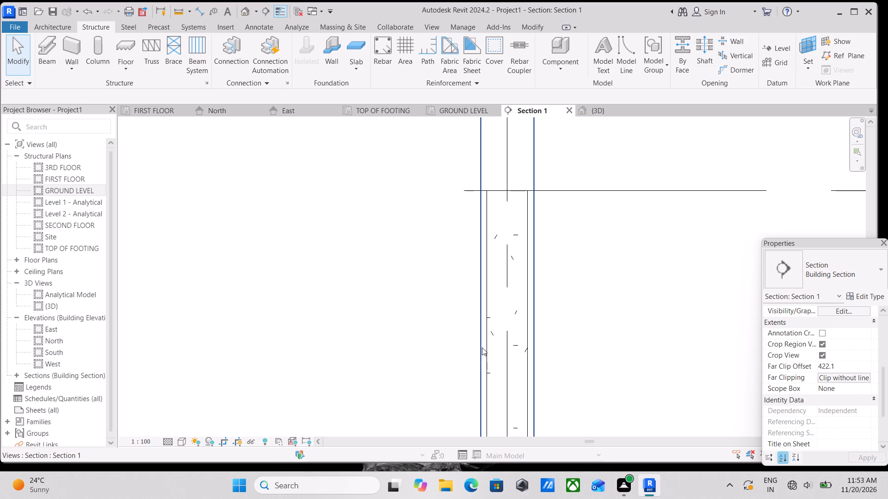
Widen both sides of Section 1's crop region to leave more clearance around the column, with the larger gap on the left.
scroll(557, 288, down, 3)
middle_drag(550, 280, 527, 263)
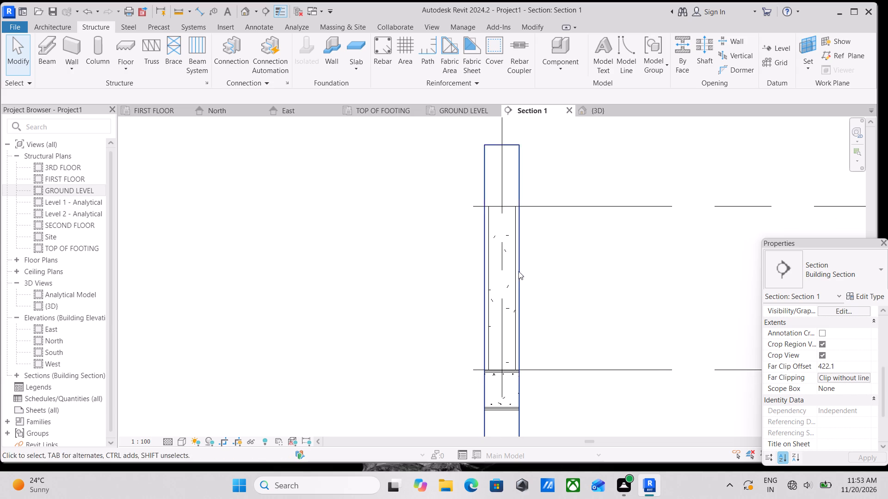
scroll(518, 281, up, 3)
click(517, 296)
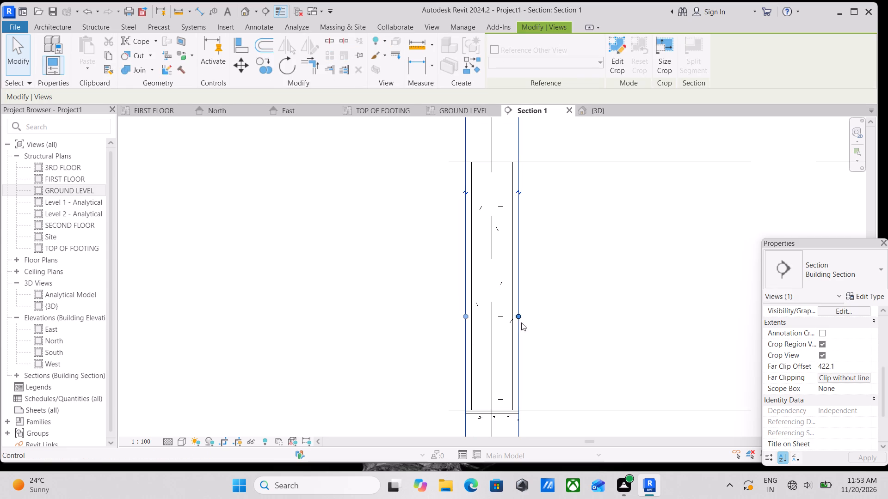
drag(518, 319, 526, 320)
drag(462, 318, 444, 318)
Extend the right side of Section 1's crop region farther from the column and try to widen the left side too.
middle_drag(505, 268, 512, 279)
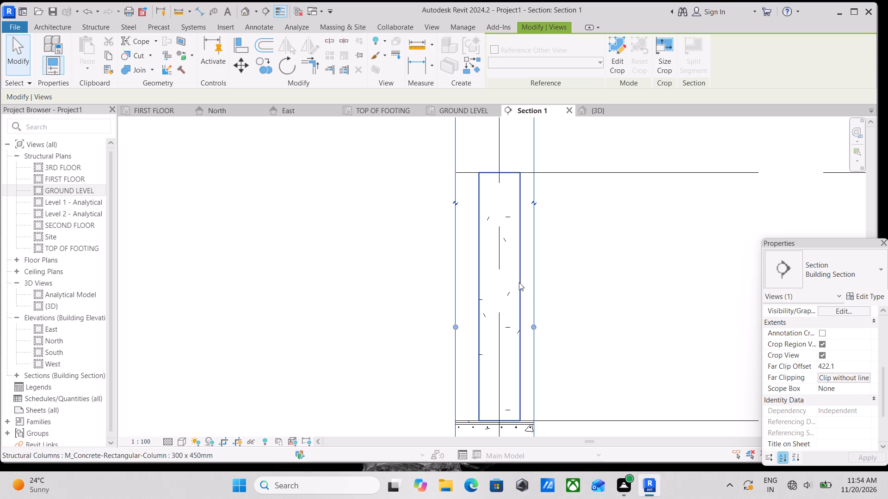
scroll(525, 368, up, 1)
scroll(469, 234, down, 1)
middle_drag(467, 233, 454, 268)
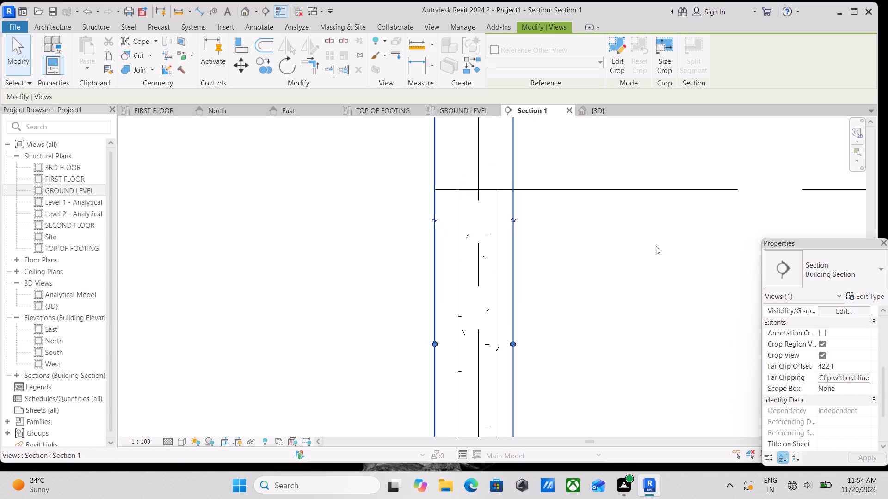
click(52, 30)
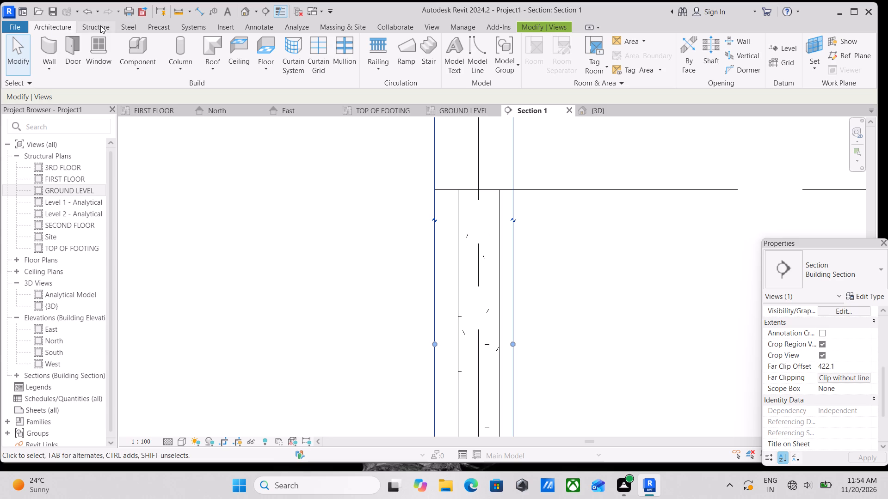
middle_drag(567, 321, 552, 282)
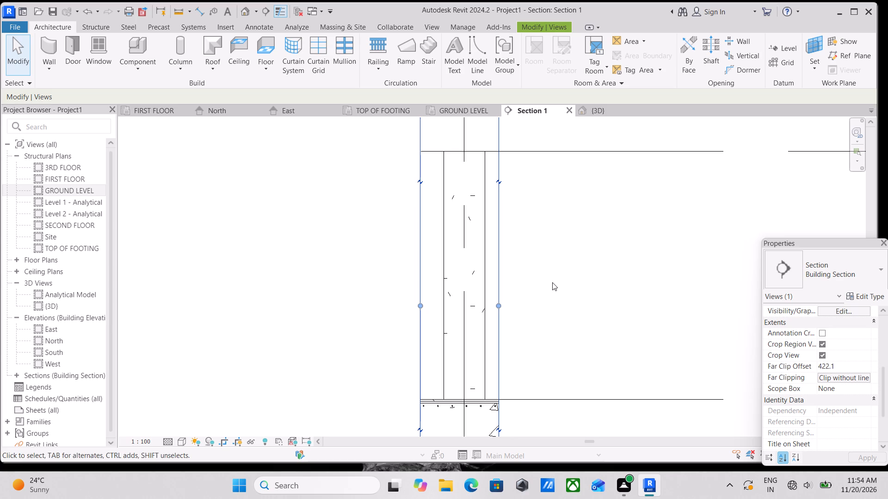
scroll(537, 244, up, 3)
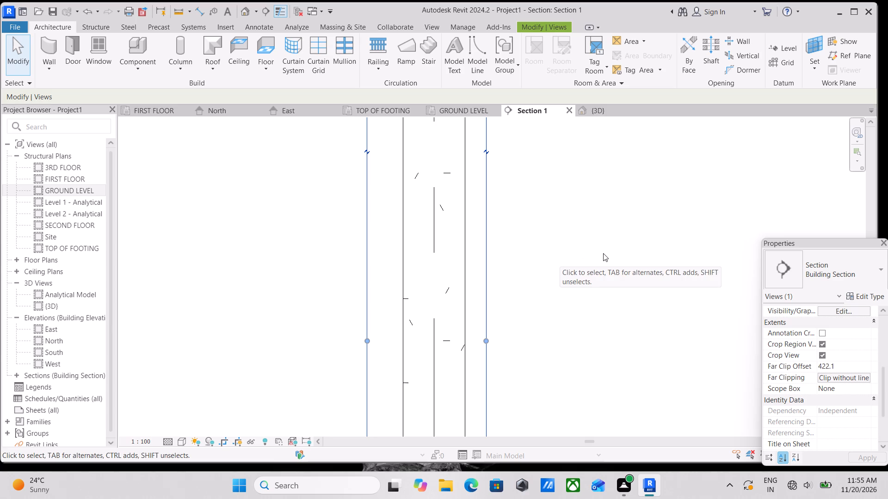
scroll(538, 220, down, 4)
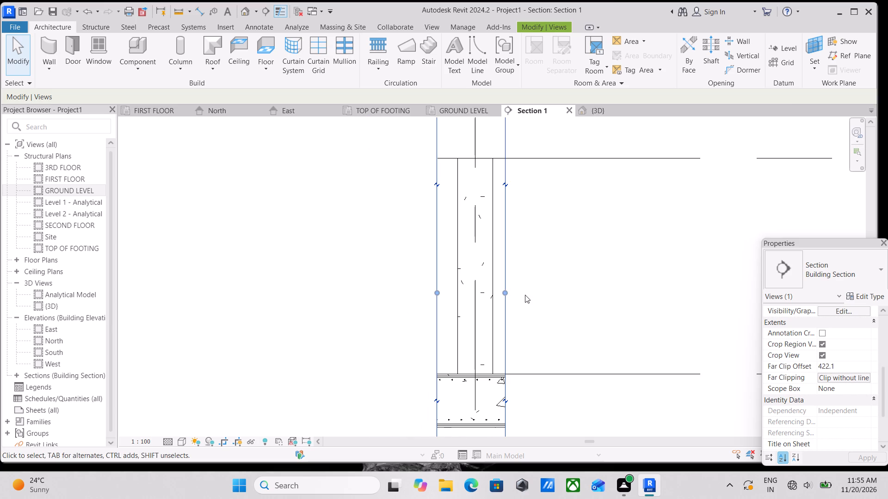
drag(505, 297, 520, 298)
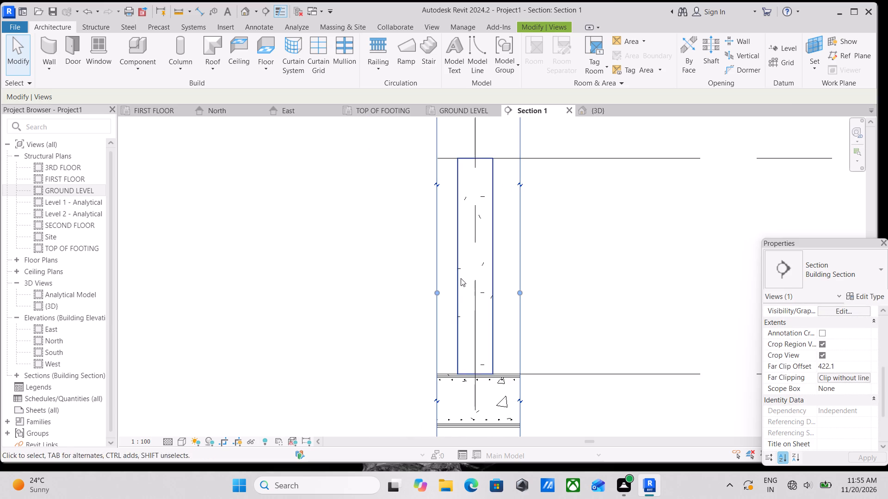
drag(441, 302, 430, 301)
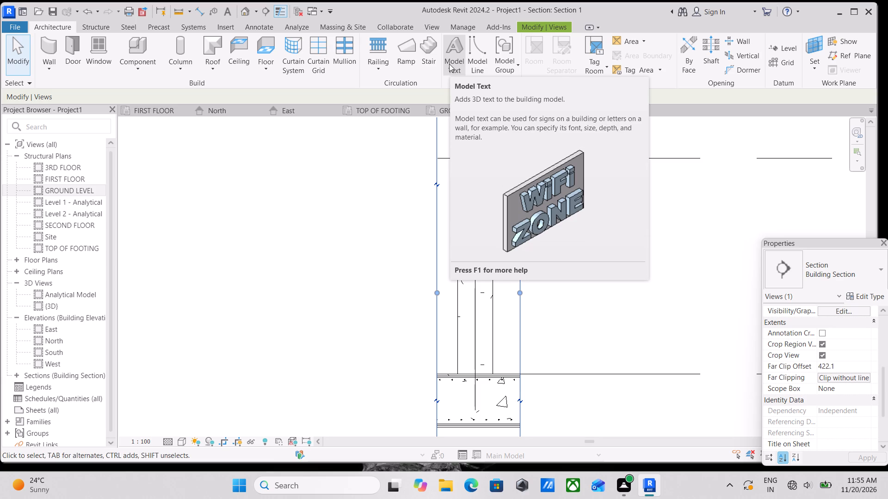
Examine the top of the column at the upper level line within the widened Section 1 crop.
scroll(586, 198, up, 1)
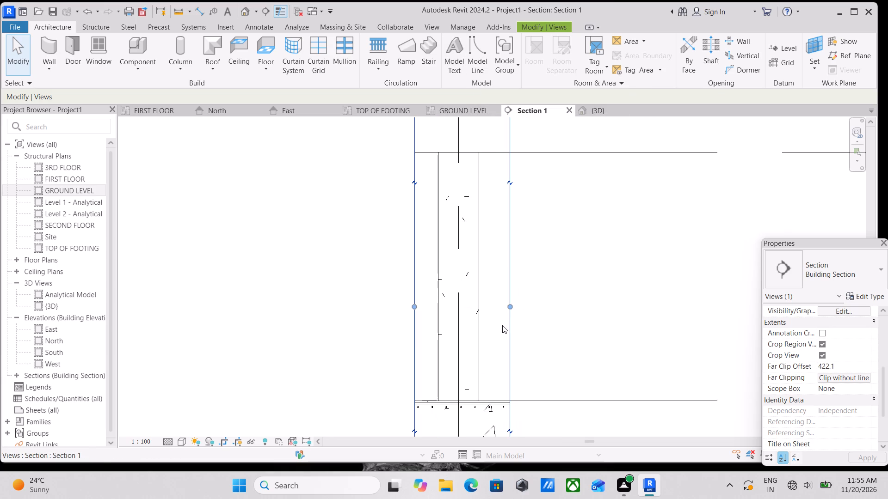
scroll(512, 336, up, 1)
middle_drag(403, 242, 397, 296)
scroll(397, 296, up, 1)
scroll(436, 246, up, 2)
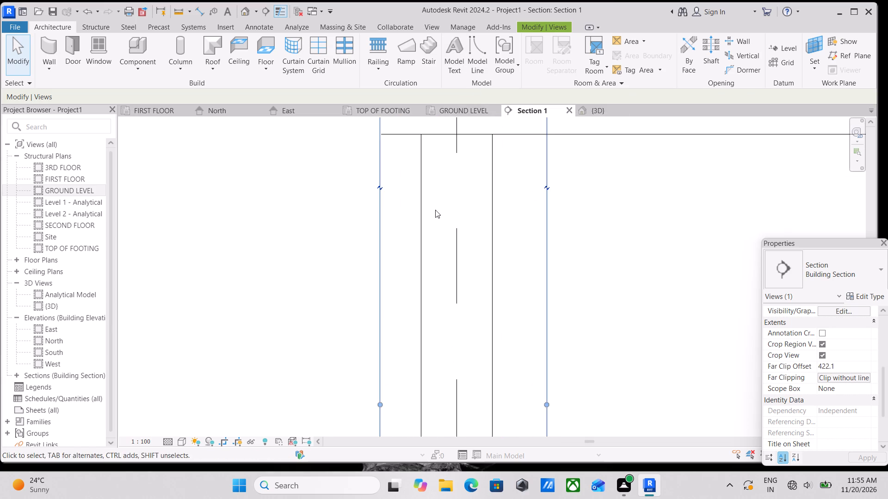
scroll(88, 28, up, 1)
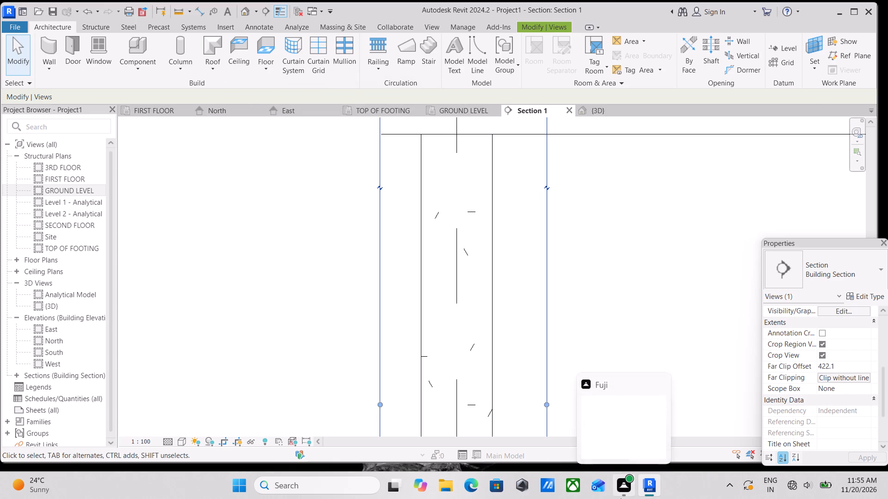
middle_drag(432, 292, 437, 333)
middle_drag(438, 256, 444, 290)
scroll(421, 190, up, 2)
scroll(471, 242, up, 1)
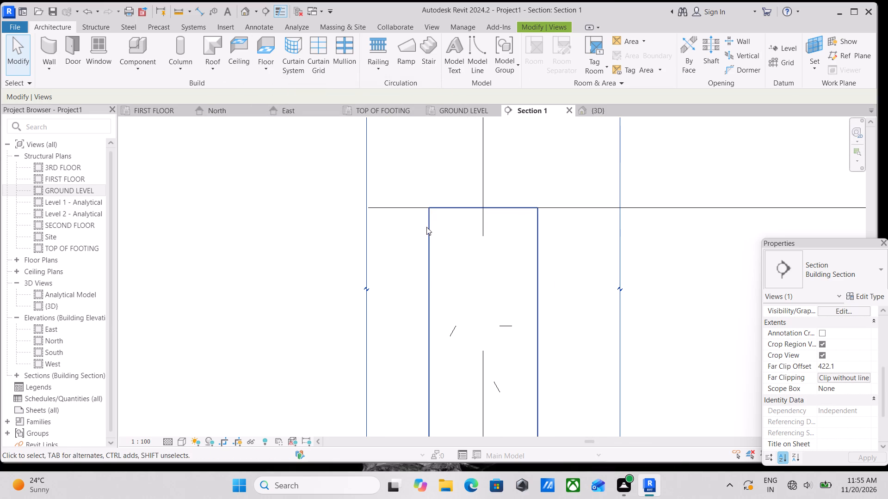
scroll(450, 232, down, 2)
middle_drag(450, 232, 451, 237)
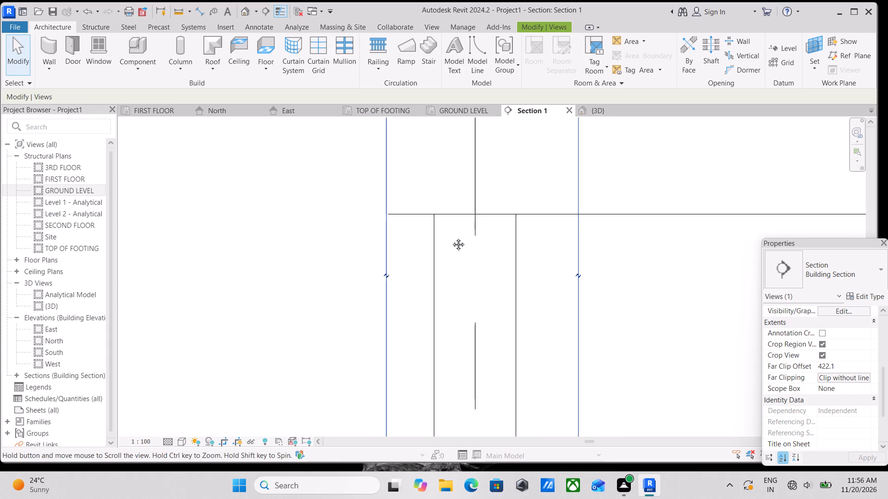
middle_drag(451, 237, 457, 261)
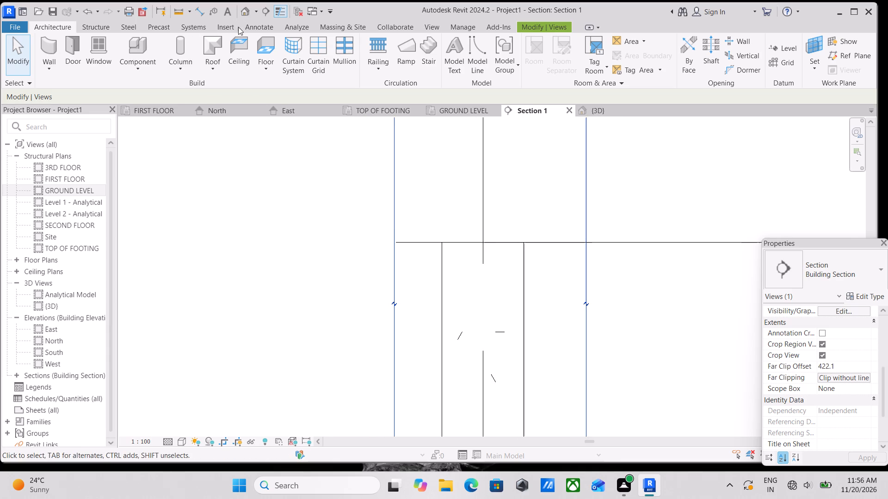
click(99, 31)
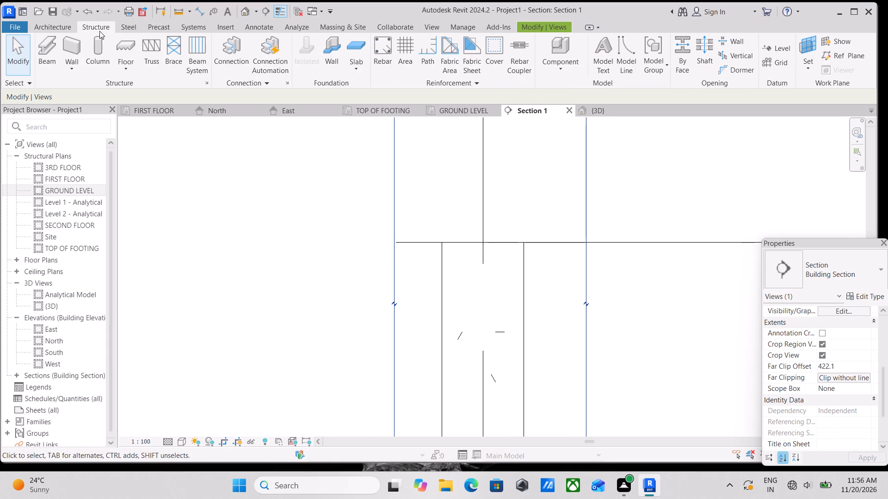
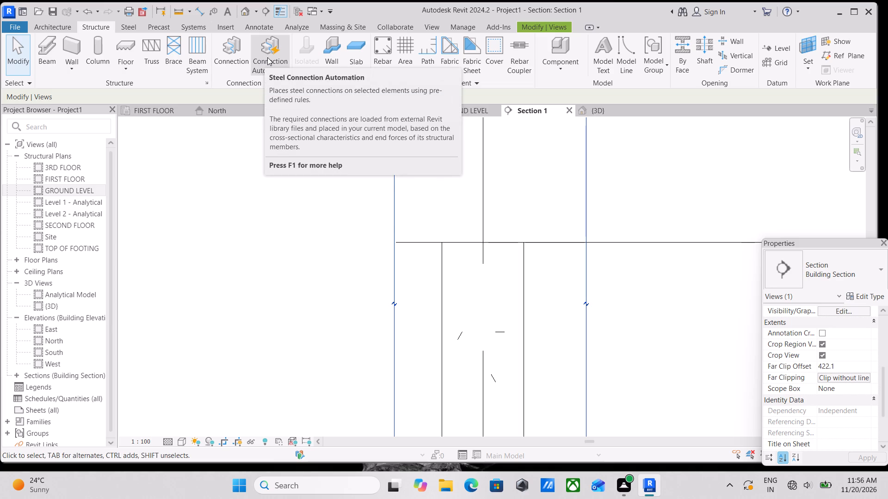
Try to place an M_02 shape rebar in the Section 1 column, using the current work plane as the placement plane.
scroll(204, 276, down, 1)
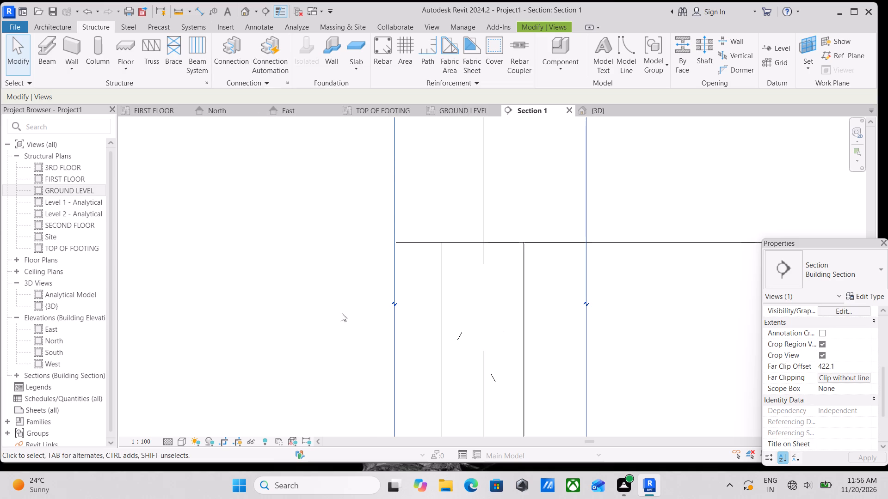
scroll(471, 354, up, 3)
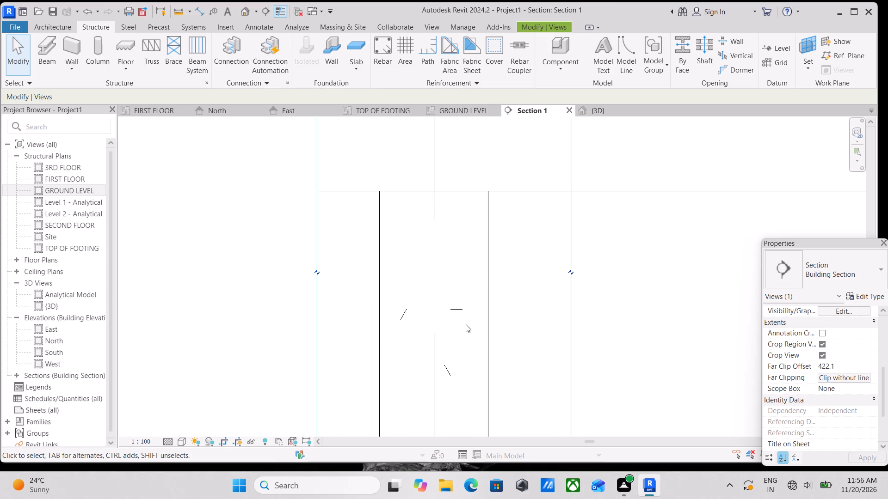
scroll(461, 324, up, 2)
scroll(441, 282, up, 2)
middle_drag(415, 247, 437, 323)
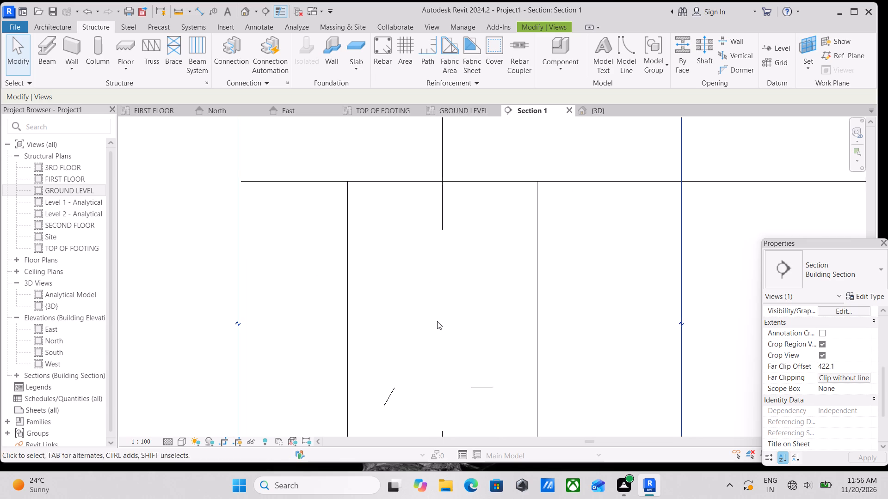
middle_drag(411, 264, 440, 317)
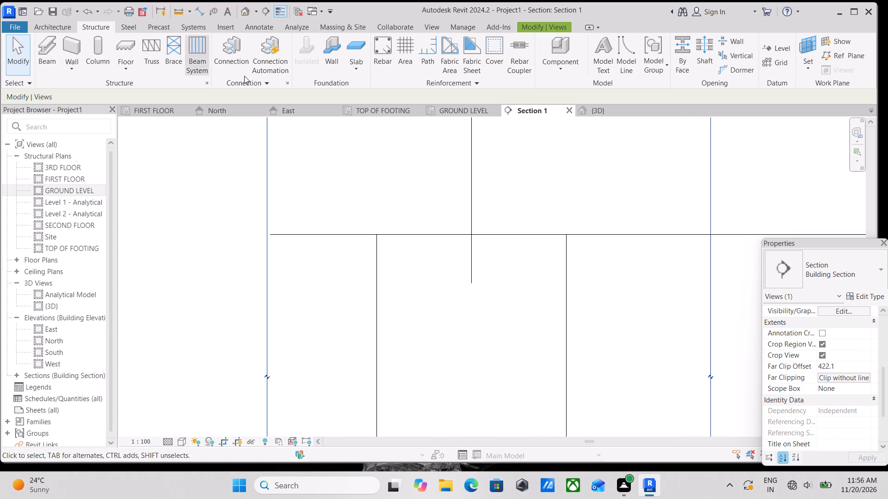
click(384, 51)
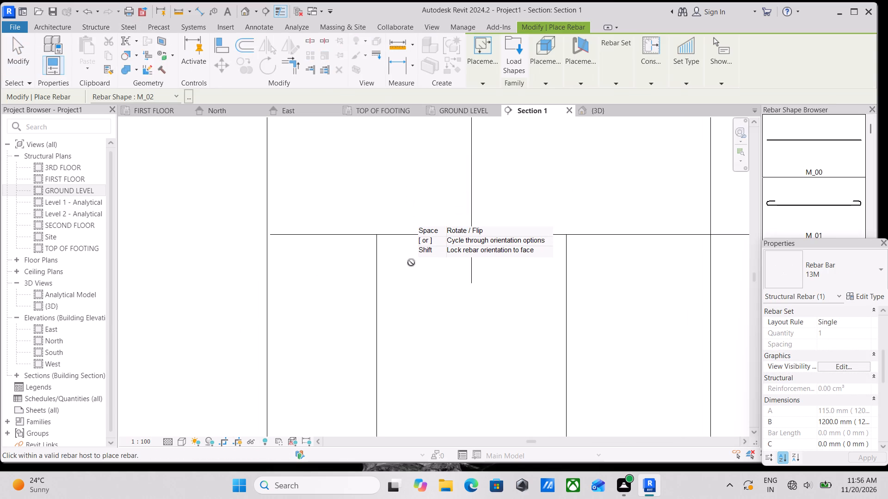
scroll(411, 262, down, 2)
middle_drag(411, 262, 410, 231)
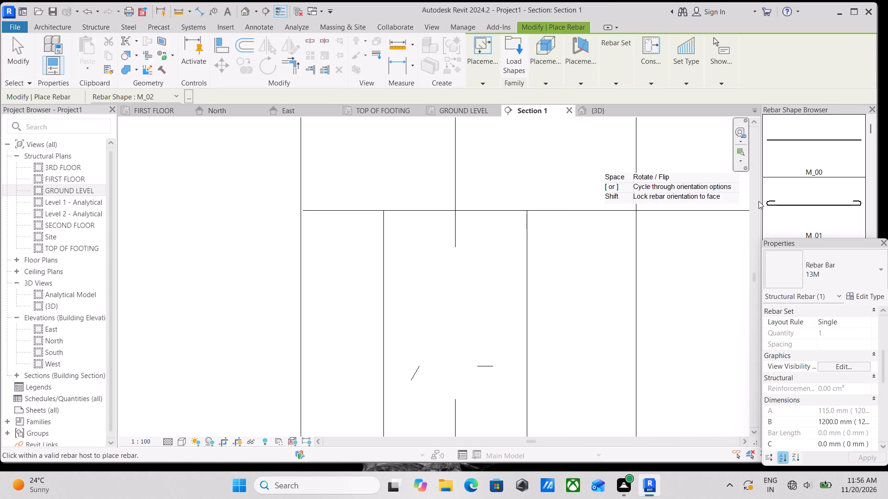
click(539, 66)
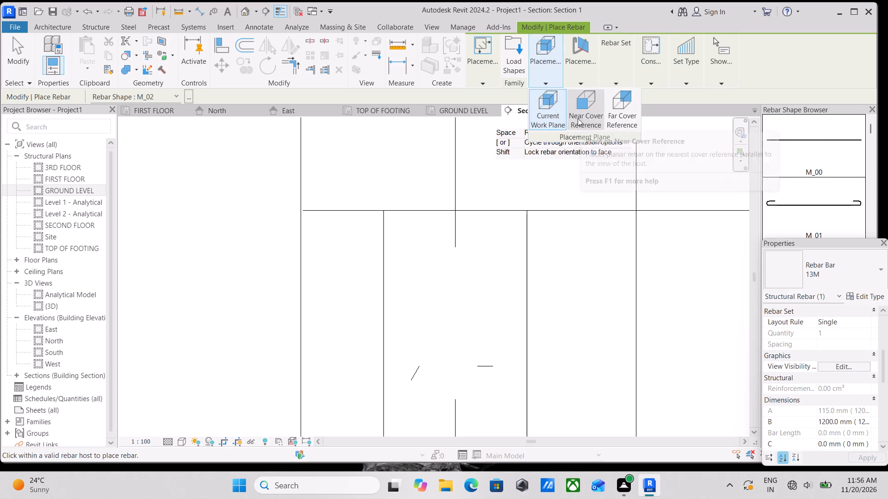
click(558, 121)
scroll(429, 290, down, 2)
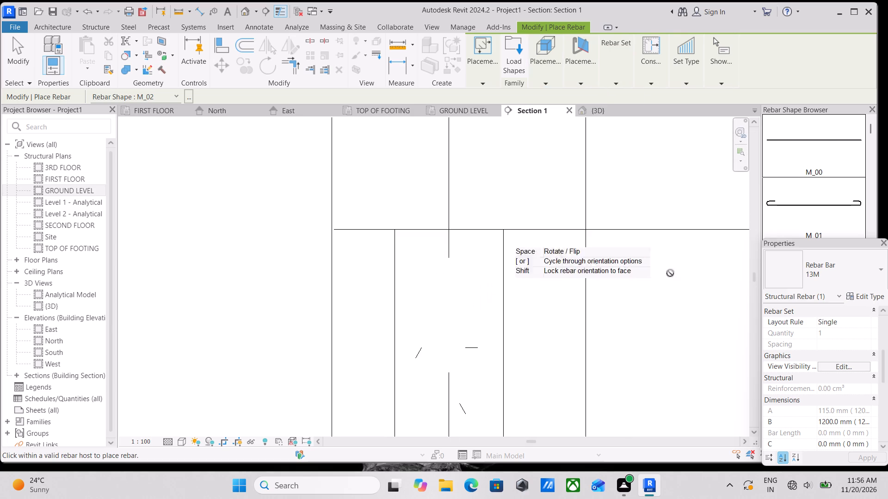
In the GROUND LEVEL plan, nudge the Section 1 line slightly toward the column until it cuts just inside the column's near face.
click(484, 108)
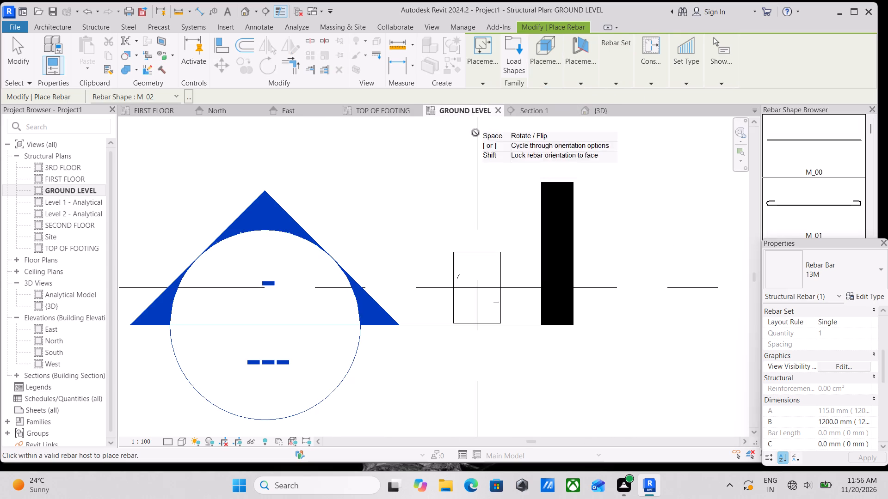
scroll(502, 353, up, 3)
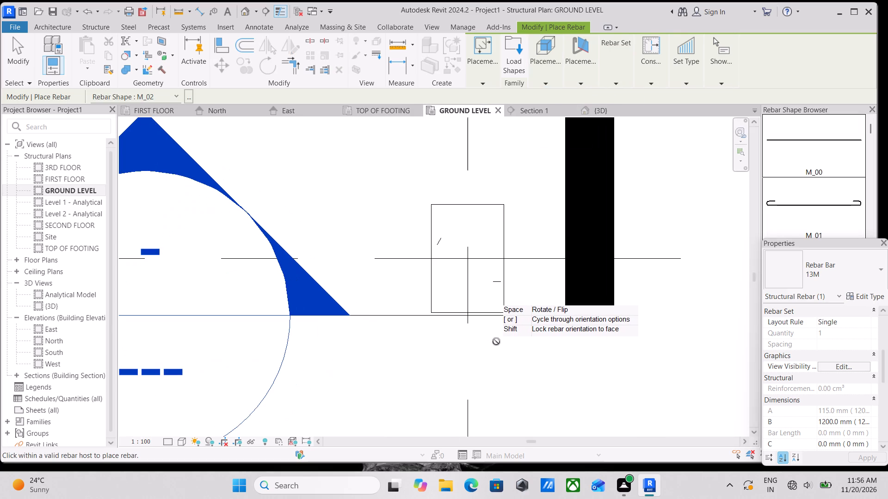
key(Up)
key(Escape)
key(Escape)
click(388, 314)
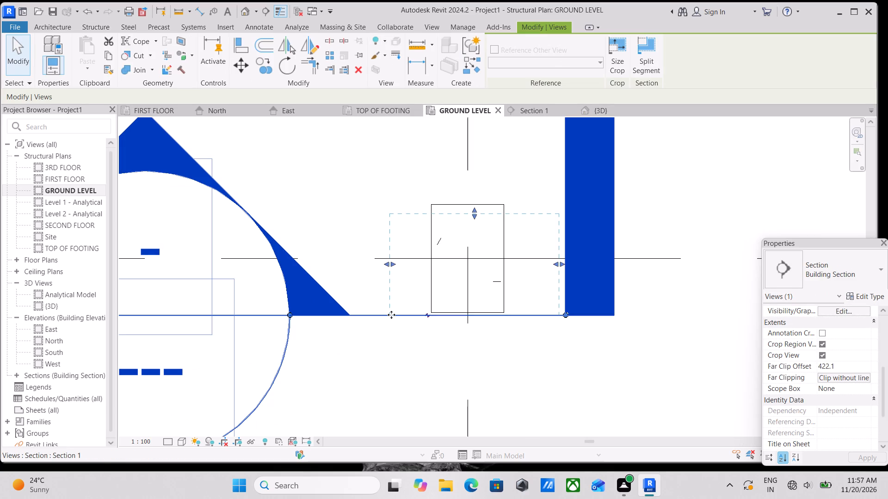
key(Up)
key(Up)
key(Up)
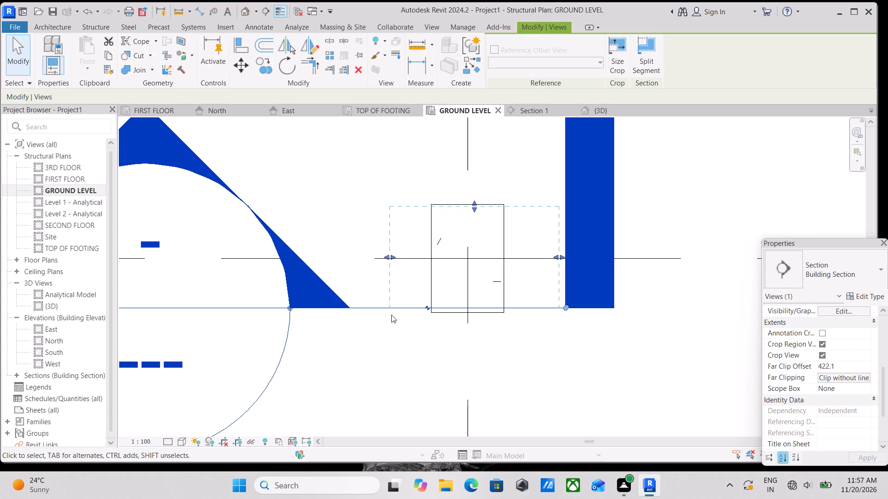
key(Down)
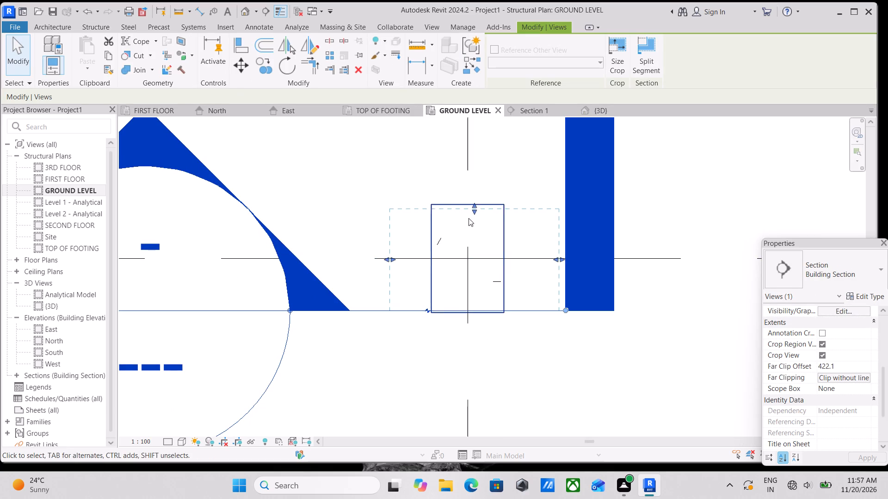
Fit Section 1's extents to the column outline with a far clip offset of about 441.3, and bring the line's tail end nearer.
drag(477, 209, 478, 205)
drag(392, 257, 425, 263)
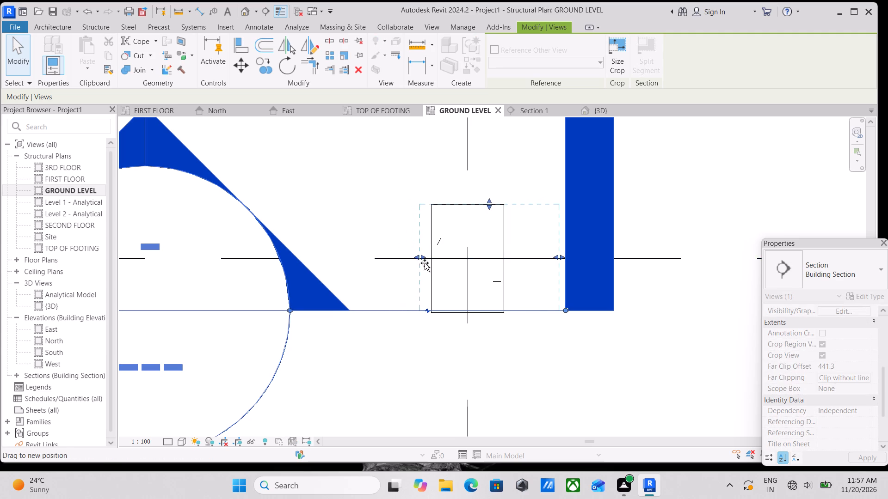
drag(425, 263, 435, 266)
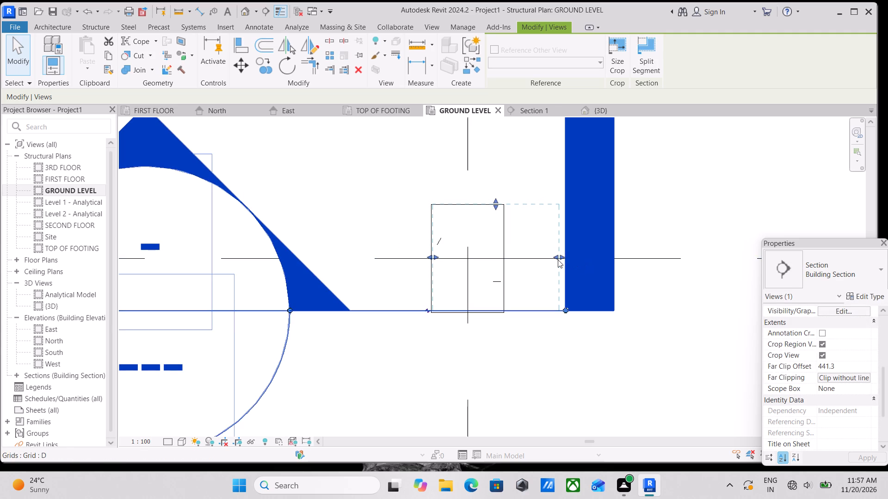
drag(557, 259, 502, 273)
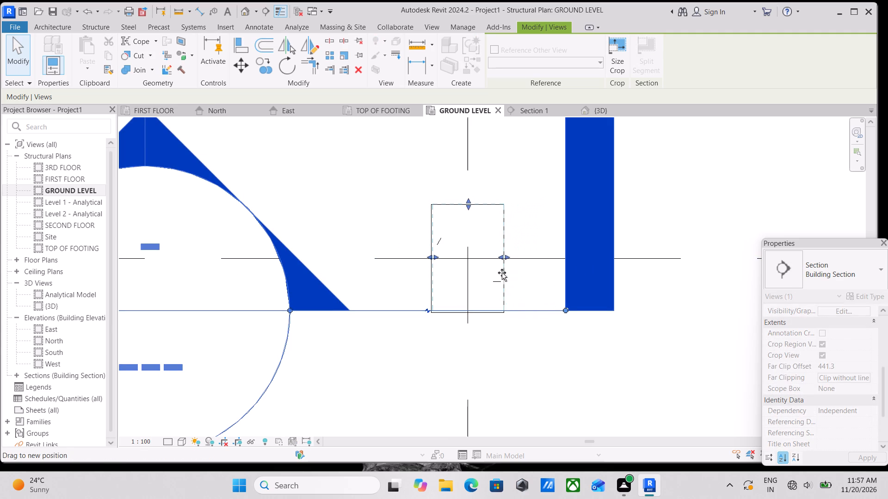
drag(502, 273, 501, 273)
drag(567, 312, 536, 312)
scroll(490, 290, down, 1)
middle_drag(492, 292, 516, 313)
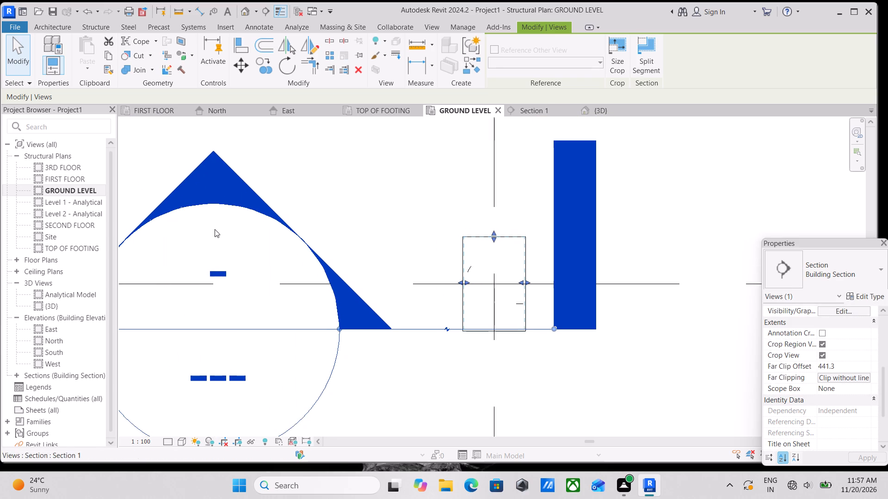
Open the Section 1 view from its plan marker and examine the cut column over its height.
right_click(210, 191)
click(254, 209)
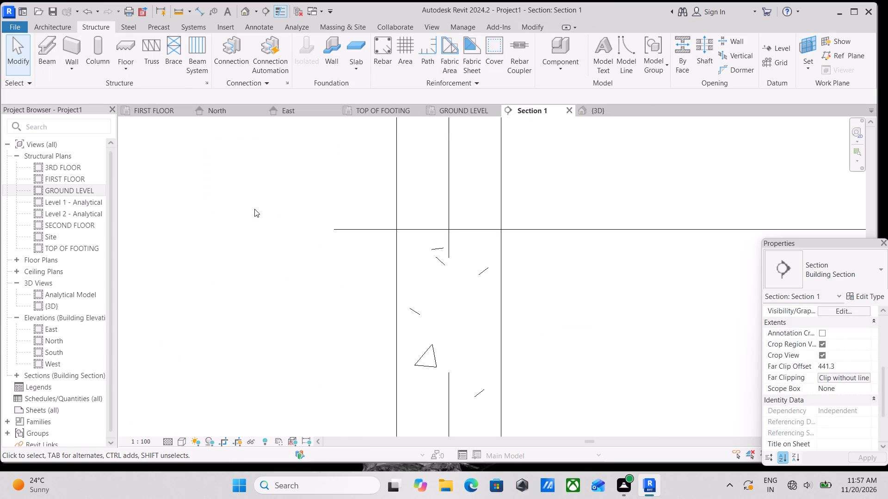
scroll(432, 198, down, 3)
scroll(477, 262, down, 3)
middle_drag(478, 261, 494, 223)
scroll(494, 223, up, 1)
scroll(507, 302, down, 6)
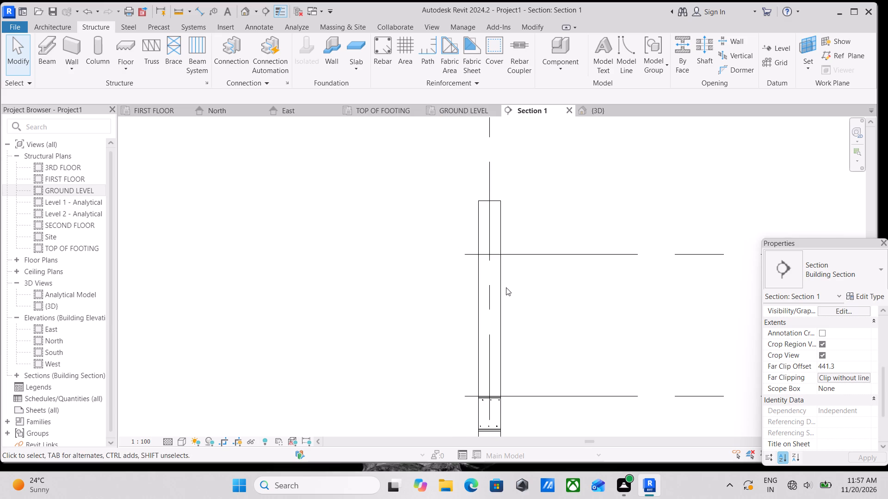
scroll(507, 279, down, 2)
middle_drag(507, 279, 509, 268)
scroll(509, 268, up, 2)
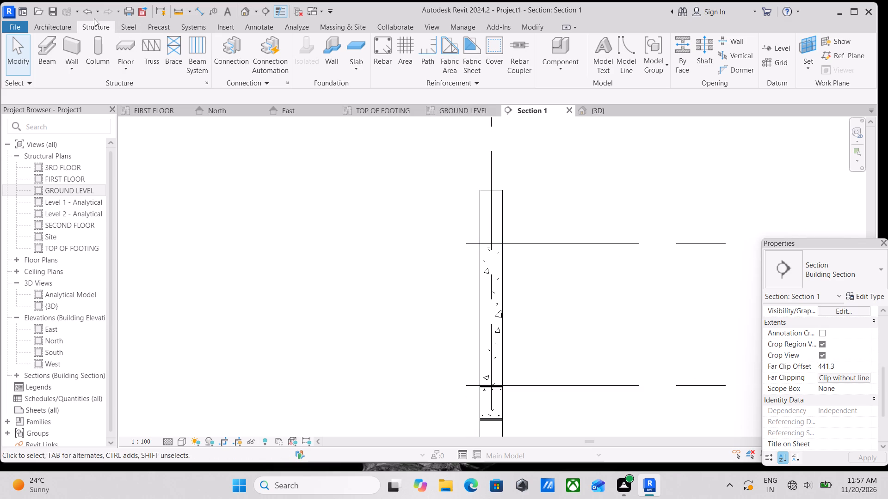
Widen both sides of Section 1's crop region beyond the column faces to leave clearance around the column.
scroll(125, 66, up, 2)
scroll(449, 129, up, 1)
scroll(519, 316, up, 4)
middle_drag(489, 283, 462, 270)
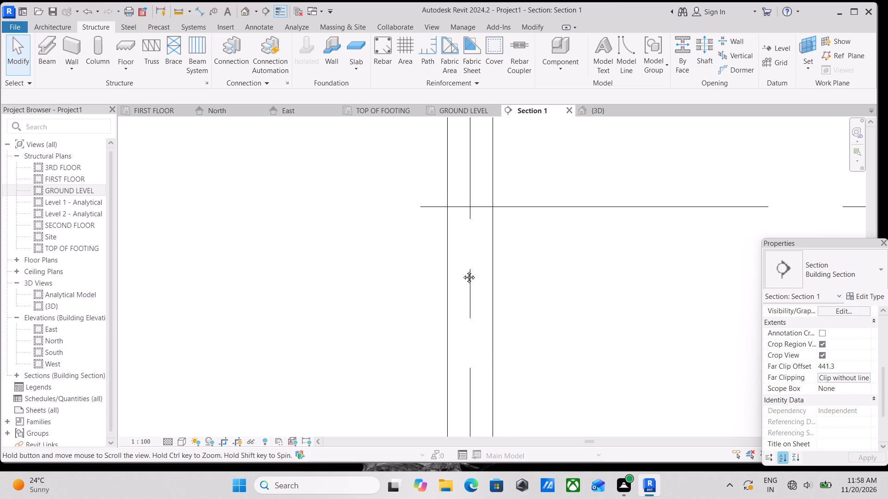
middle_drag(462, 270, 462, 270)
click(496, 163)
scroll(518, 255, down, 3)
middle_drag(511, 258, 489, 238)
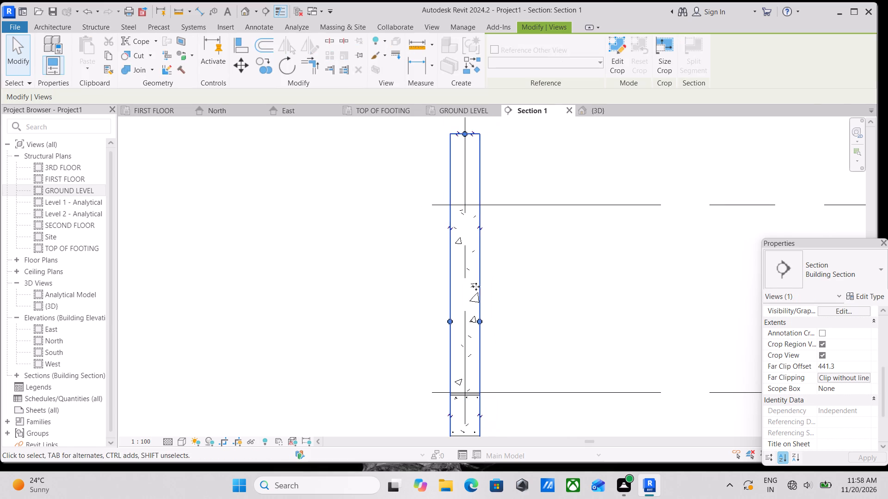
drag(477, 322, 495, 325)
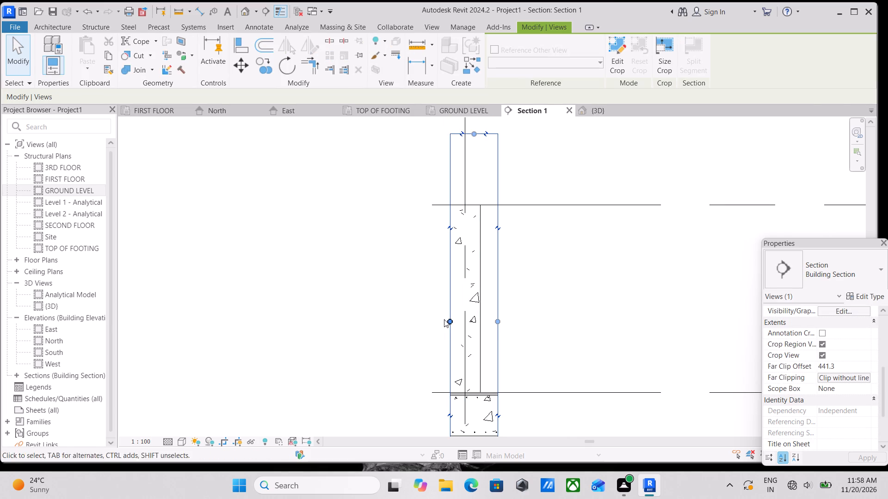
drag(444, 319, 434, 320)
Examine the cut column in Section 1, concentrating on its top at the upper level line.
scroll(456, 294, up, 3)
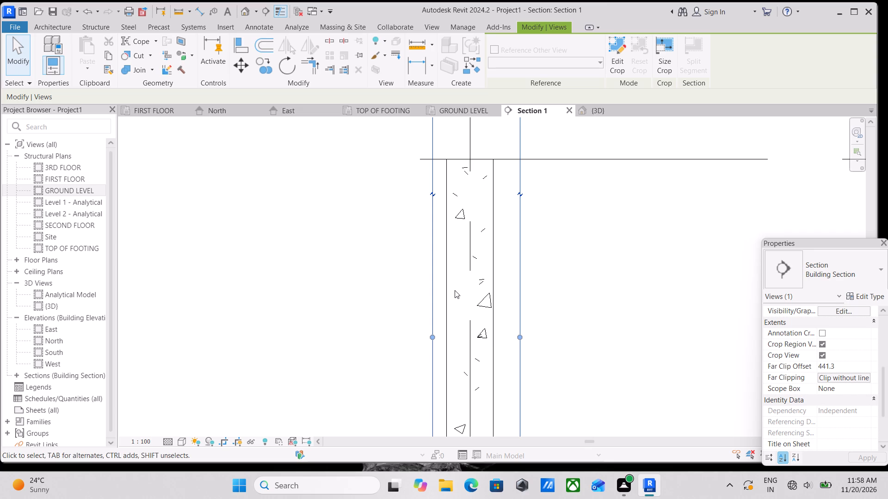
scroll(518, 259, down, 2)
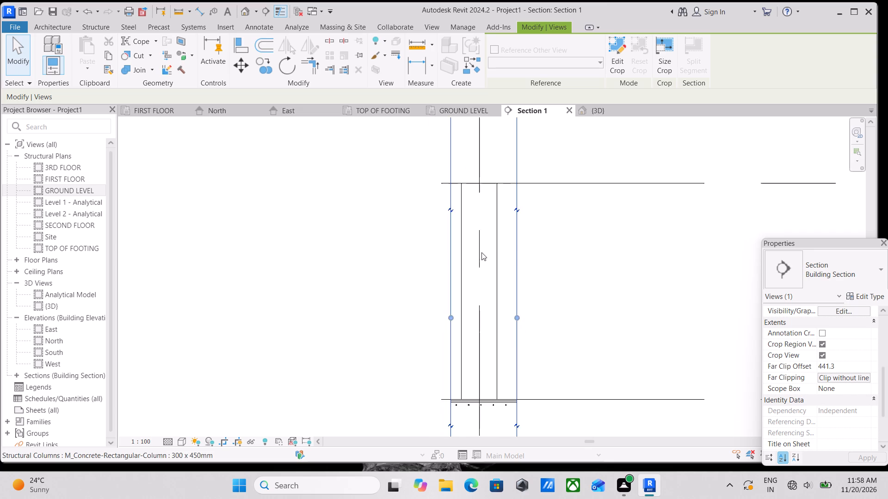
scroll(481, 247, up, 3)
middle_drag(477, 235, 468, 249)
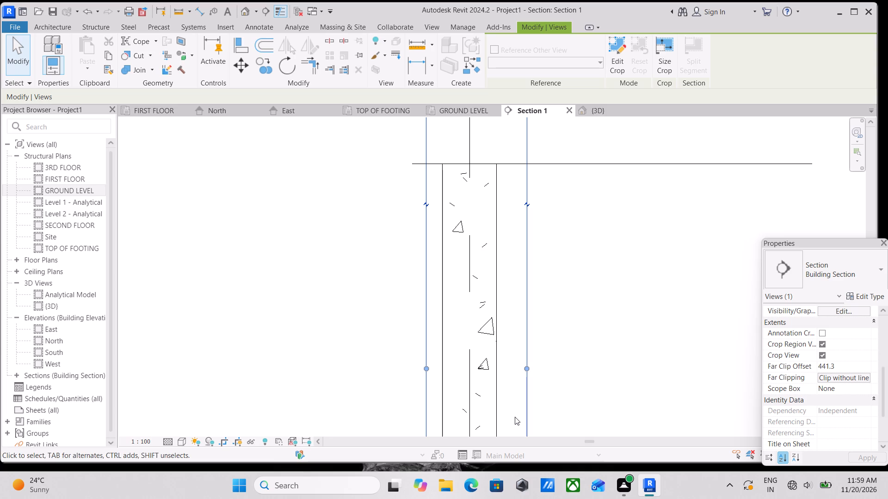
scroll(538, 219, up, 2)
scroll(459, 174, up, 3)
middle_drag(459, 173, 506, 237)
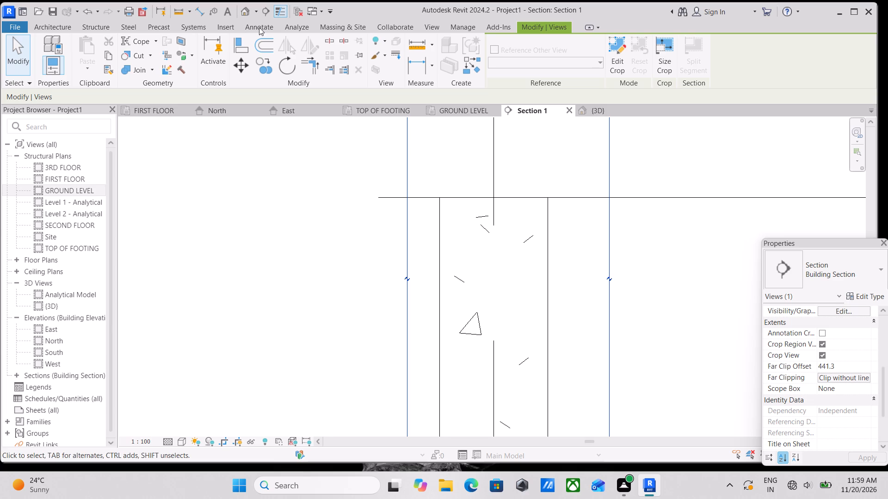
scroll(247, 36, up, 1)
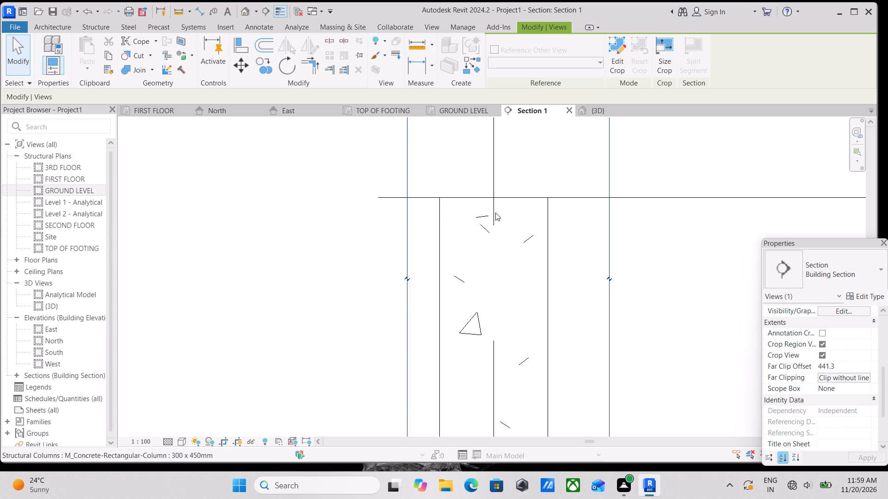
scroll(486, 219, down, 1)
middle_drag(486, 219, 476, 230)
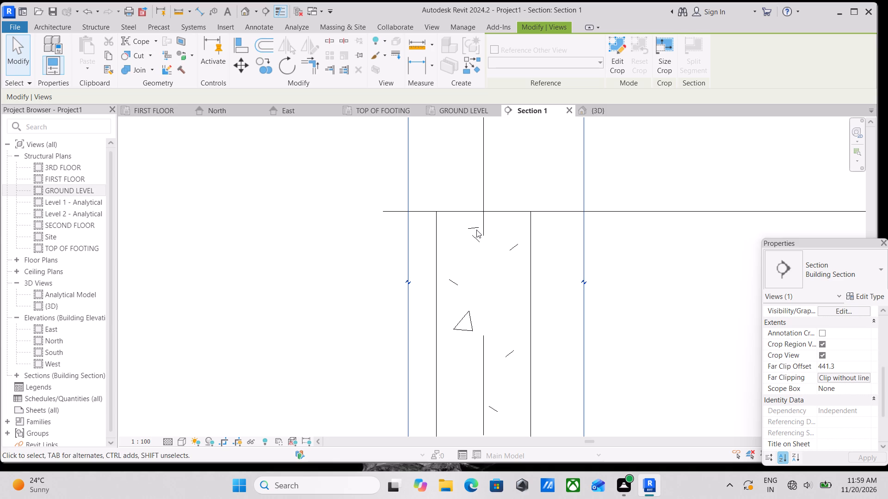
scroll(488, 223, up, 1)
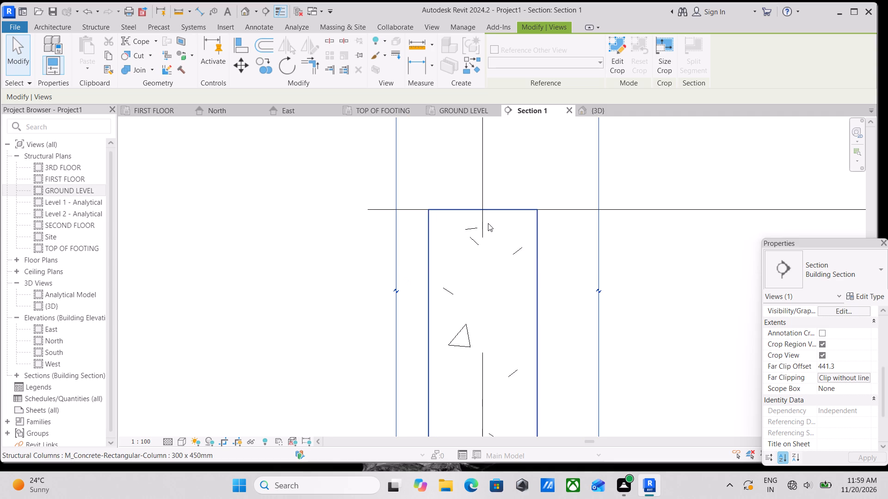
scroll(488, 223, up, 1)
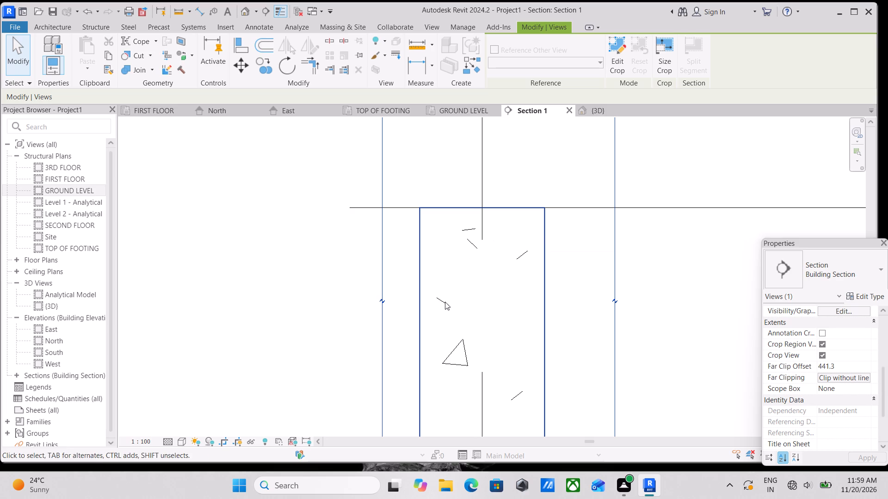
scroll(456, 288, up, 2)
middle_drag(498, 270, 498, 267)
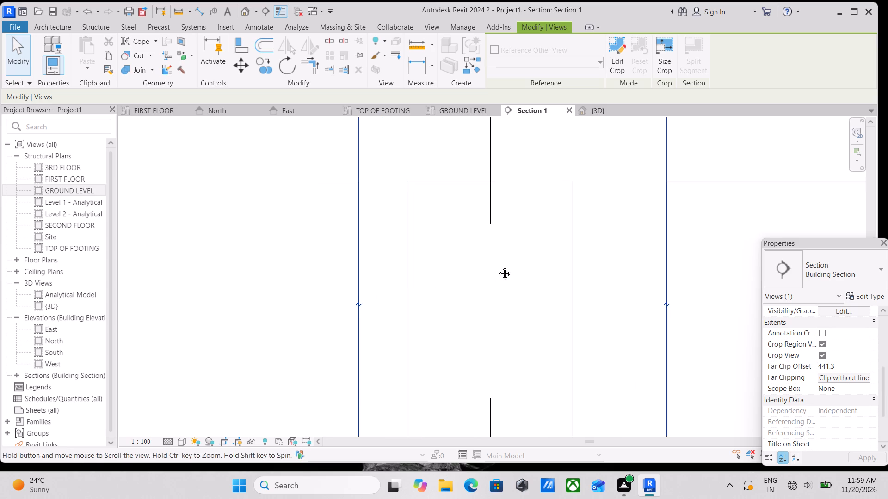
middle_drag(498, 267, 495, 241)
scroll(495, 241, up, 1)
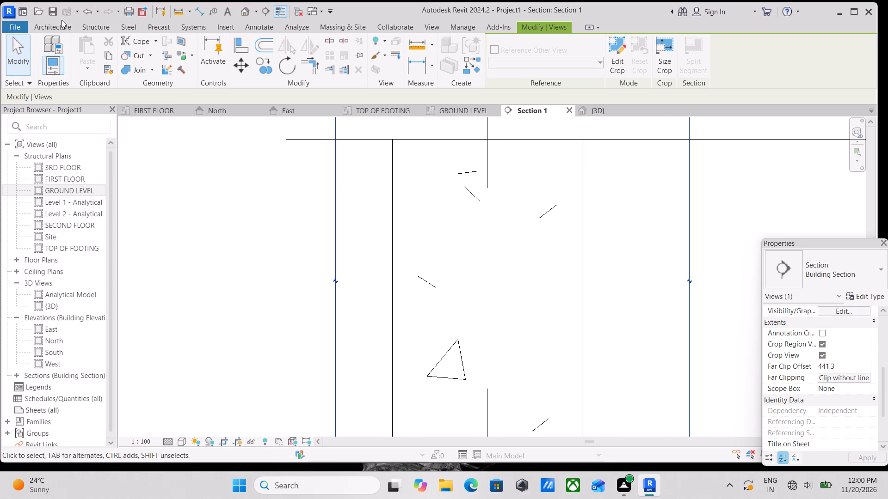
Examine the cut column in Section 1 around its top at the upper level line.
click(62, 23)
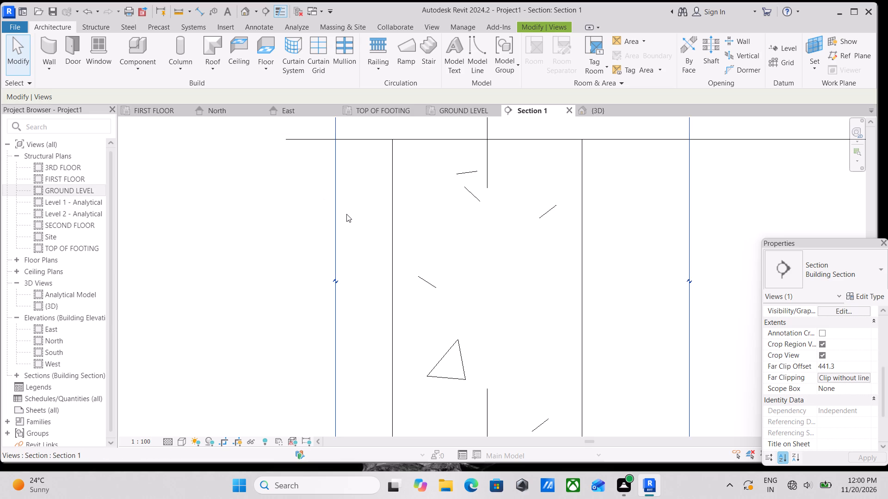
scroll(408, 241, down, 3)
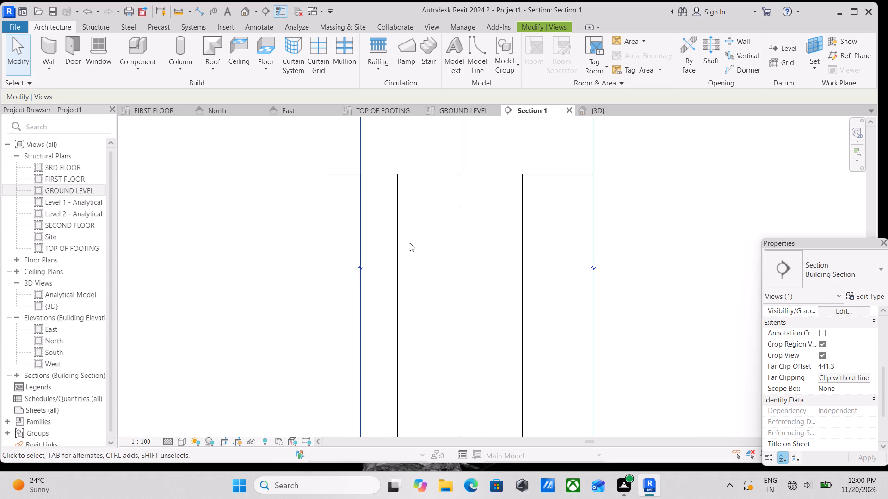
scroll(410, 243, down, 2)
middle_drag(435, 240, 433, 280)
middle_drag(440, 255, 443, 275)
scroll(439, 271, up, 3)
middle_drag(447, 338, 440, 329)
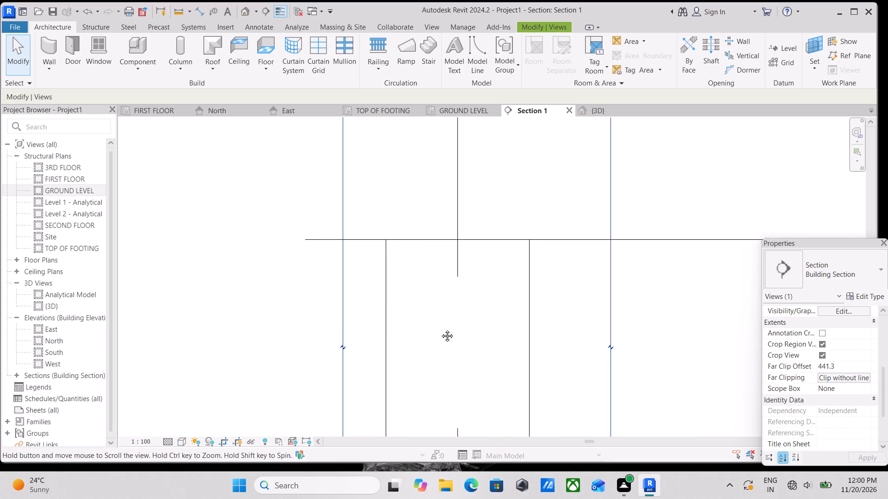
middle_drag(440, 329, 435, 301)
scroll(407, 234, up, 3)
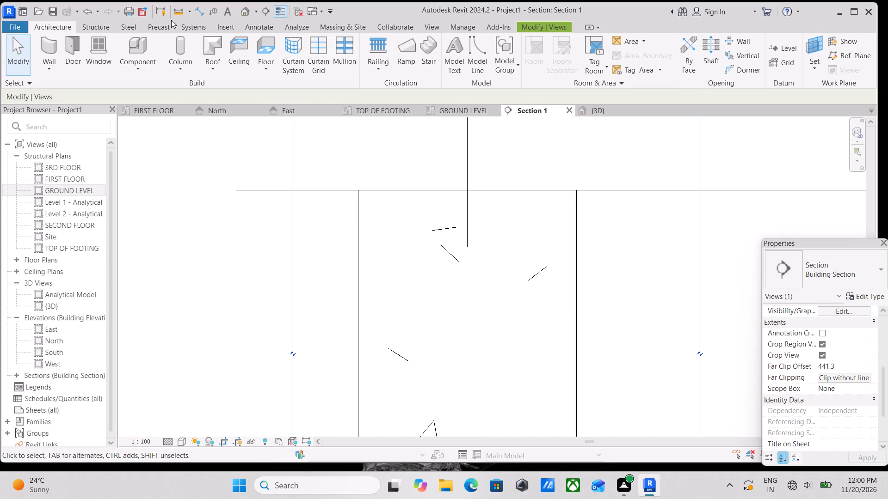
Start Structural Rebar placement for a single 13M bar and choose the straight bar shape M_00.
click(86, 24)
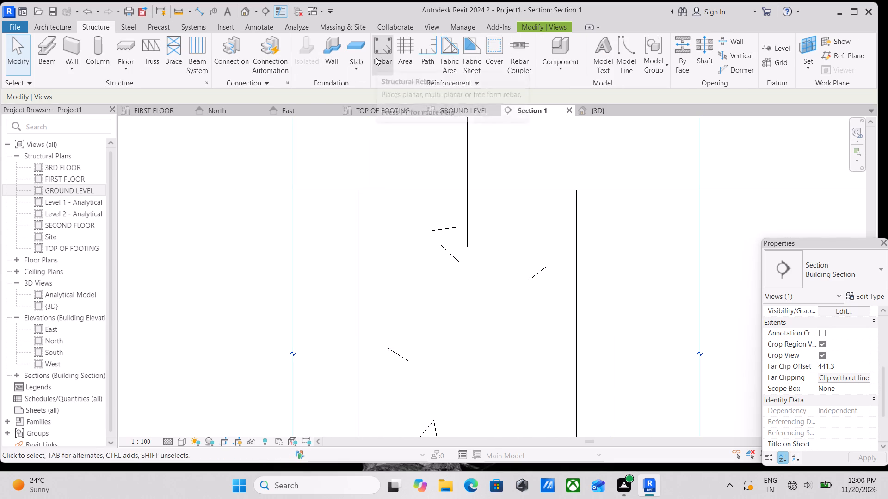
click(376, 57)
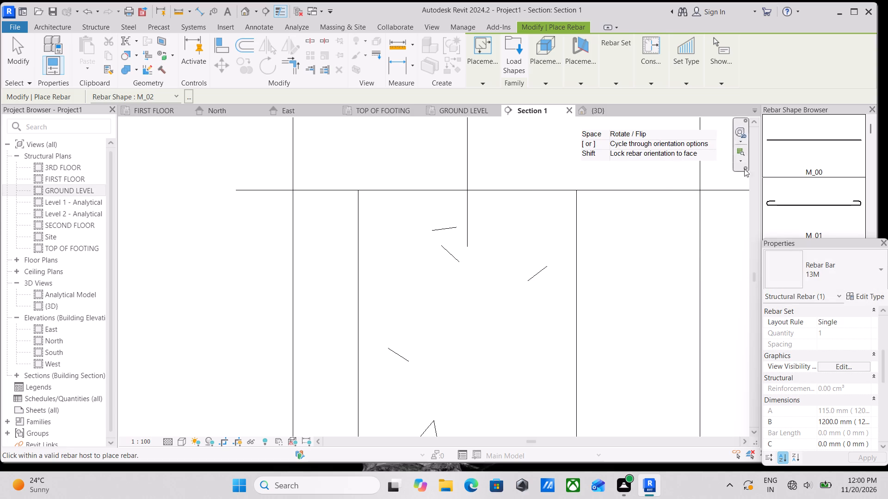
scroll(825, 189, up, 3)
scroll(818, 127, up, 4)
scroll(814, 150, down, 4)
scroll(812, 152, up, 3)
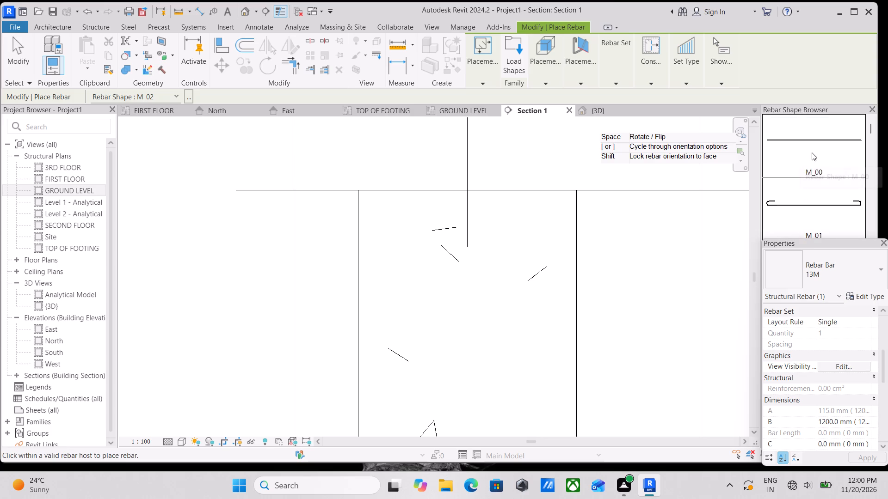
scroll(812, 152, up, 2)
click(813, 147)
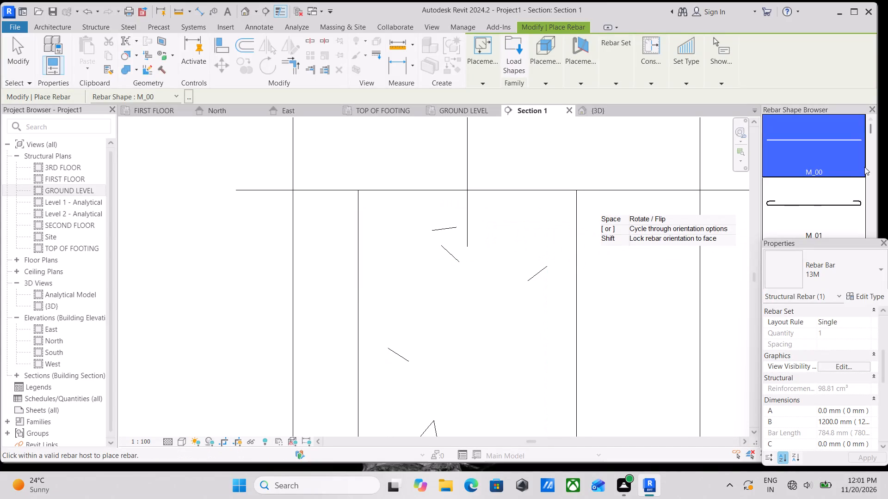
scroll(827, 168, up, 2)
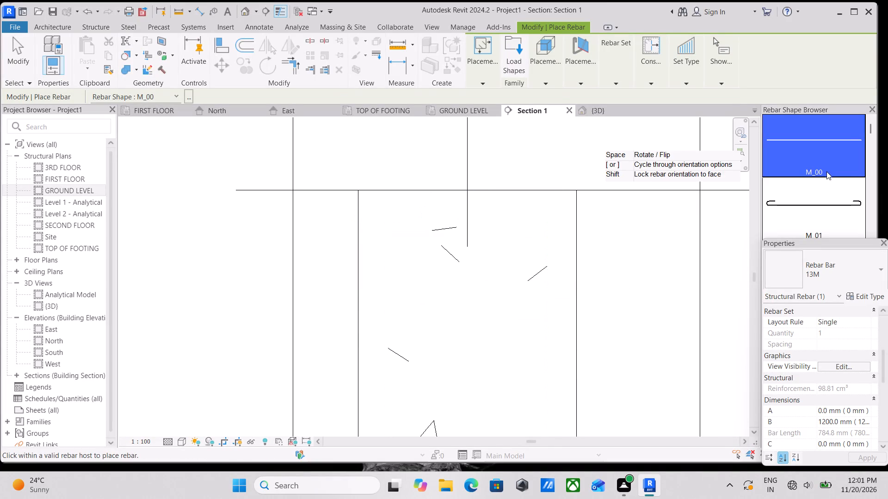
Look through the available rebar shapes up to the stirrups and come back to straight shape M_00.
scroll(809, 243, down, 3)
scroll(815, 205, down, 6)
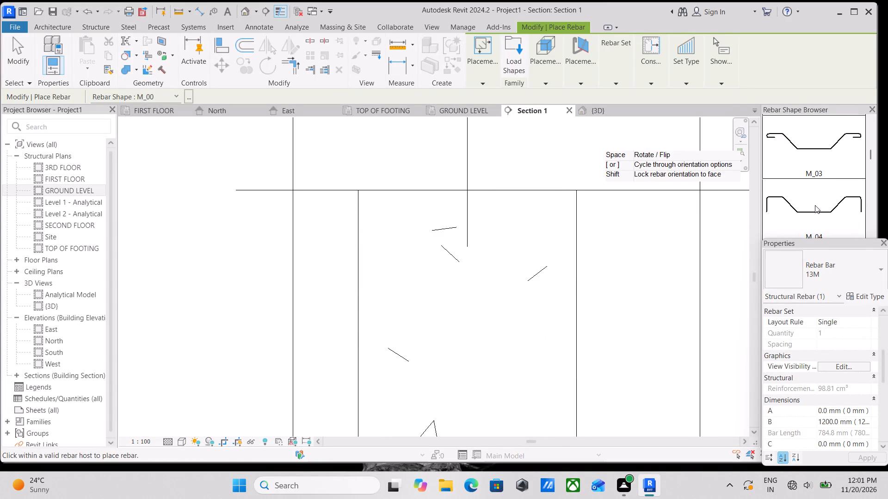
scroll(815, 205, down, 14)
scroll(810, 217, down, 8)
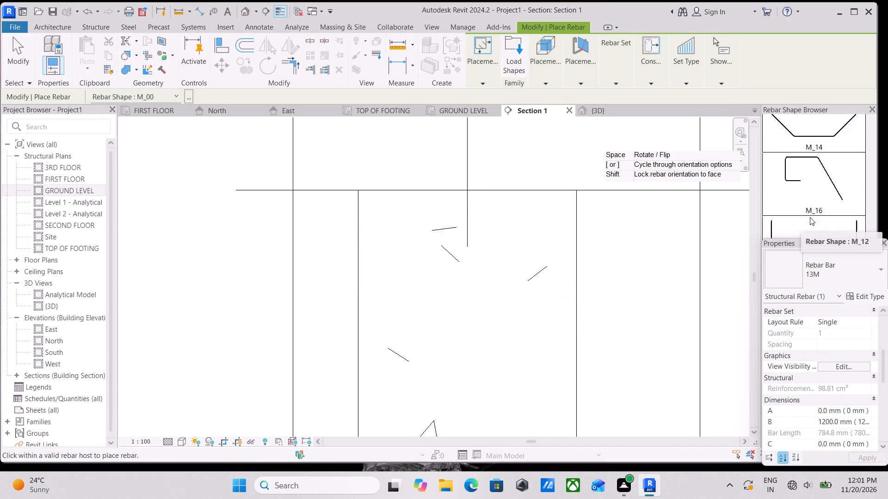
scroll(810, 217, down, 17)
scroll(808, 219, down, 5)
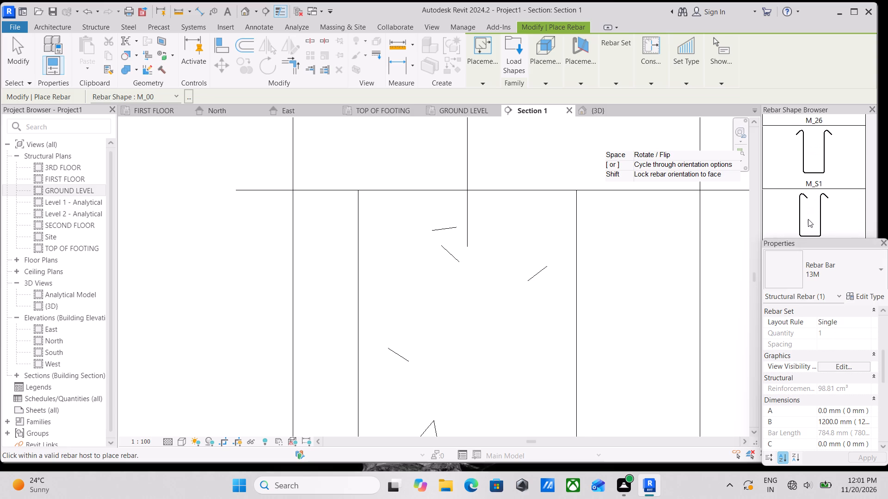
scroll(808, 219, down, 5)
scroll(808, 219, up, 18)
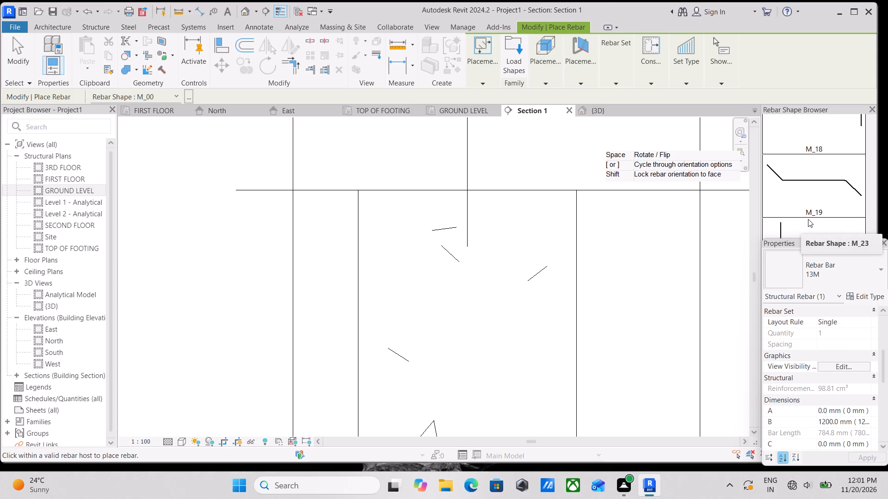
scroll(878, 133, up, 4)
scroll(827, 170, up, 2)
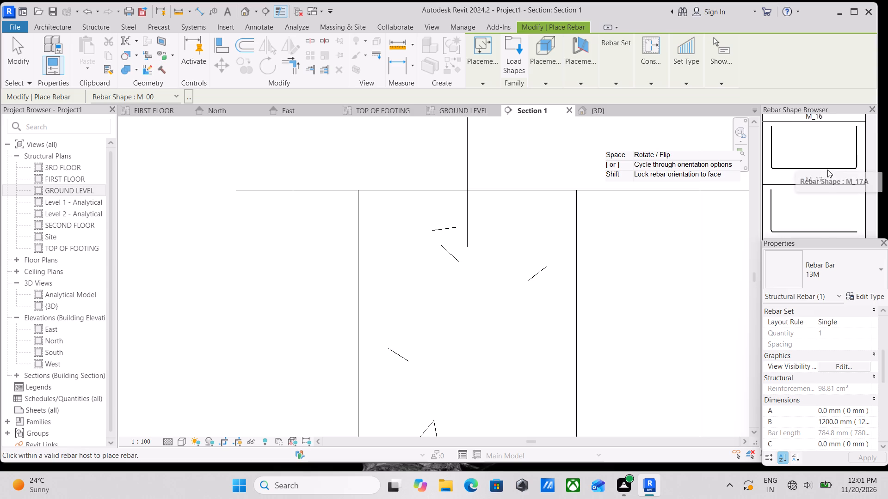
scroll(827, 170, up, 16)
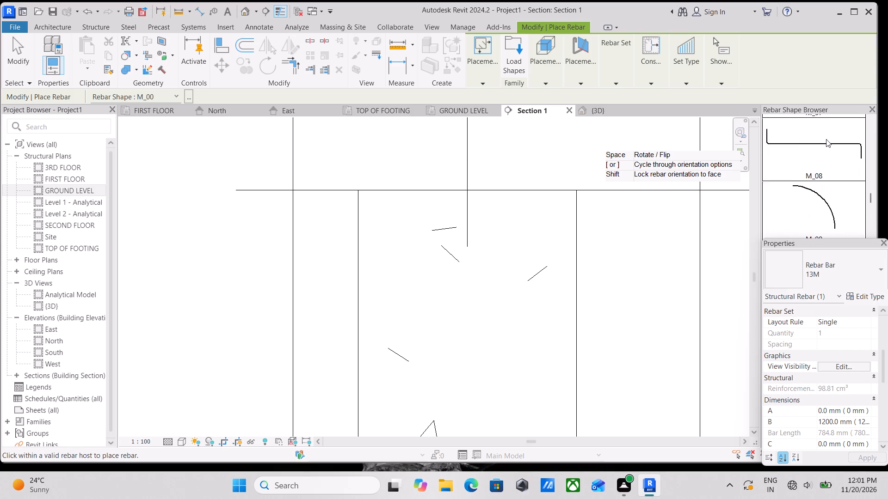
scroll(826, 139, up, 3)
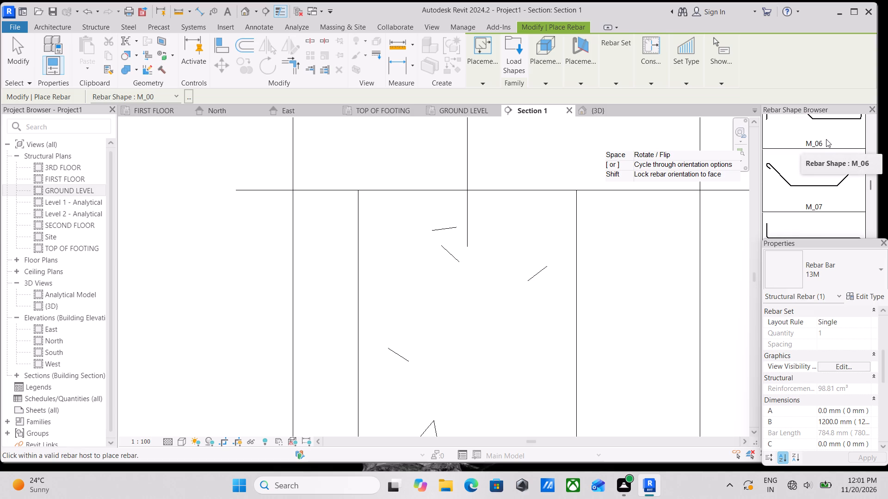
scroll(826, 139, up, 1)
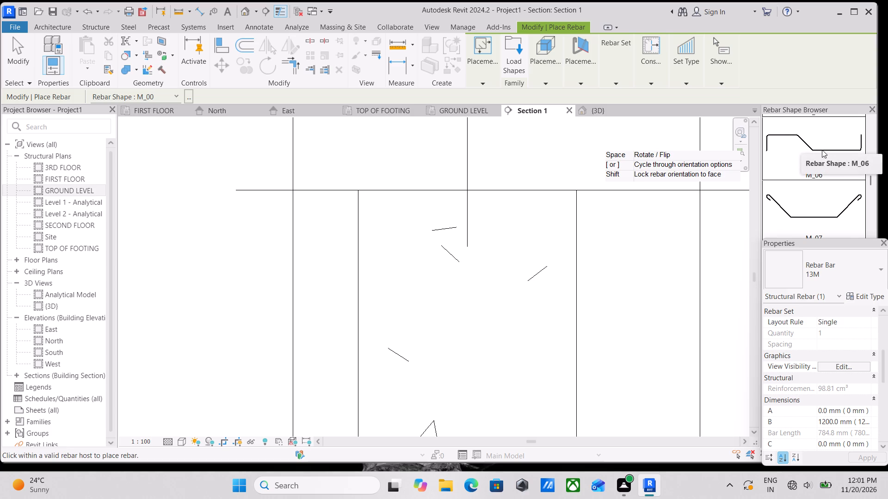
scroll(822, 152, up, 13)
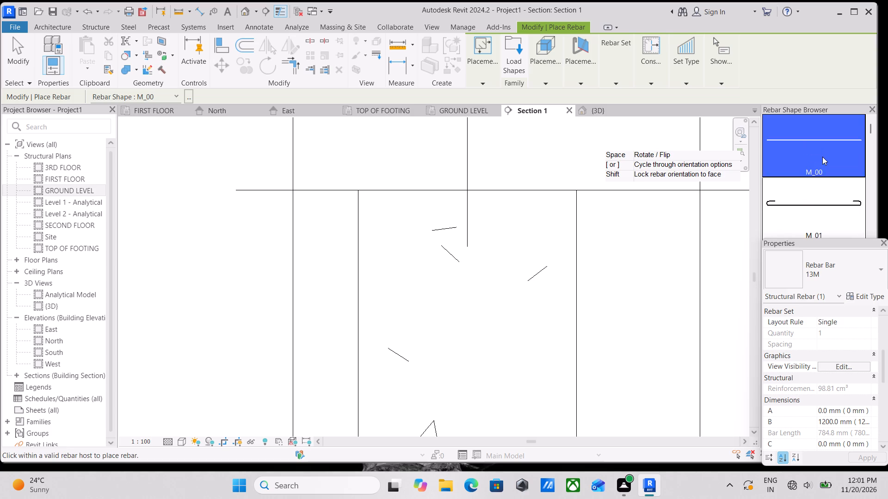
scroll(823, 155, up, 4)
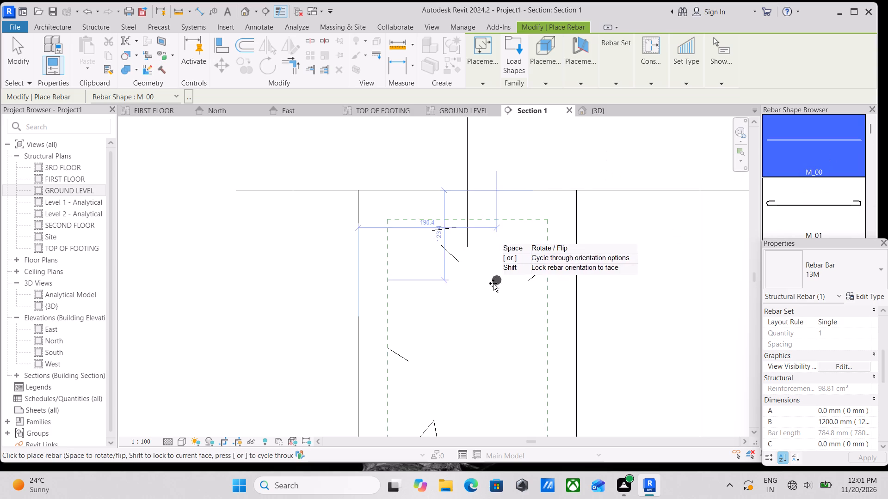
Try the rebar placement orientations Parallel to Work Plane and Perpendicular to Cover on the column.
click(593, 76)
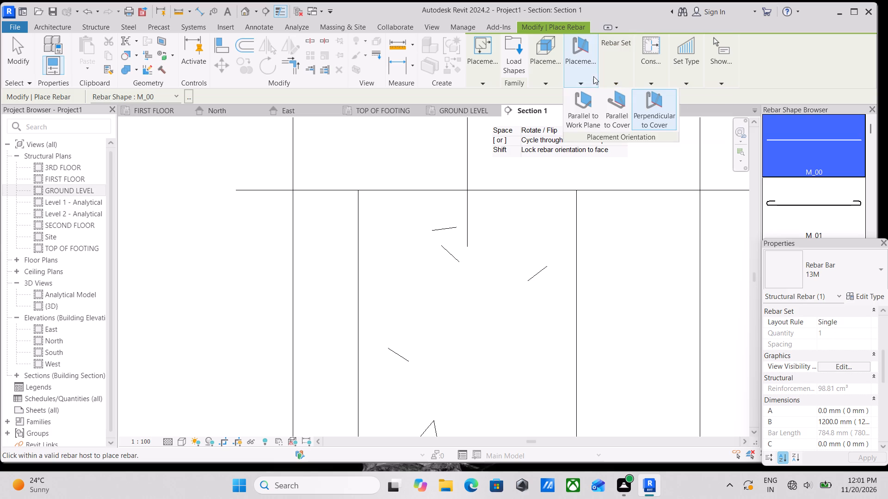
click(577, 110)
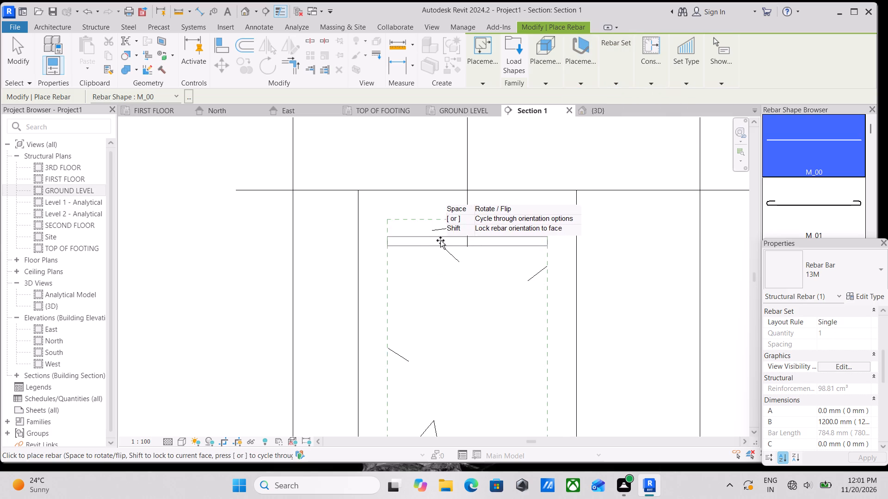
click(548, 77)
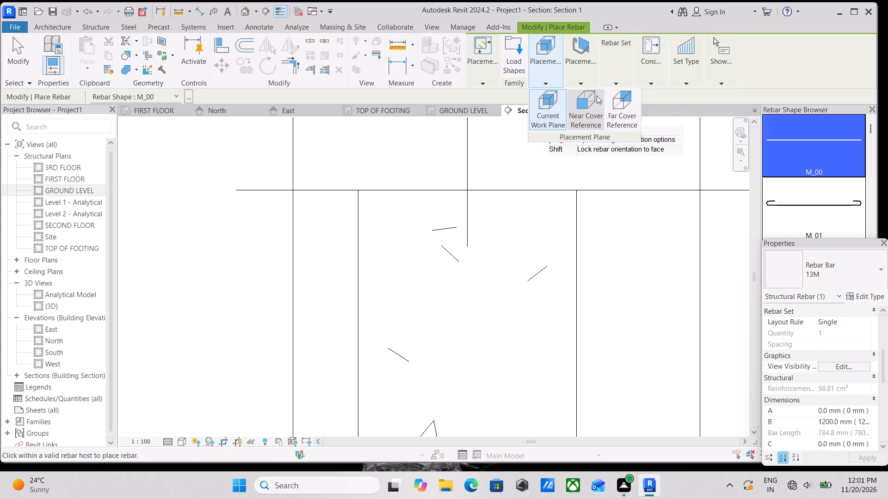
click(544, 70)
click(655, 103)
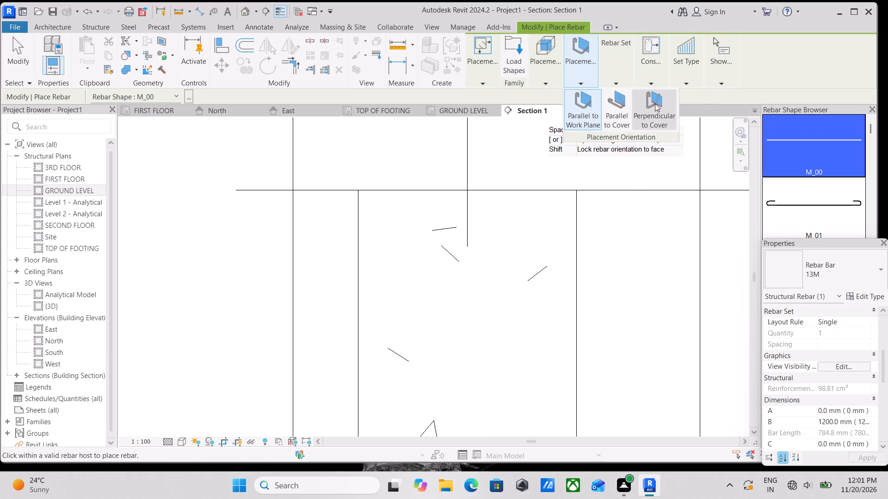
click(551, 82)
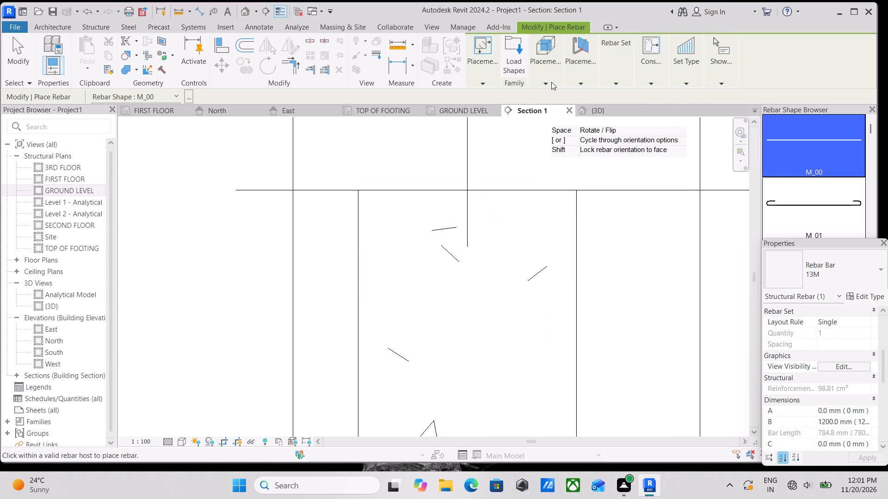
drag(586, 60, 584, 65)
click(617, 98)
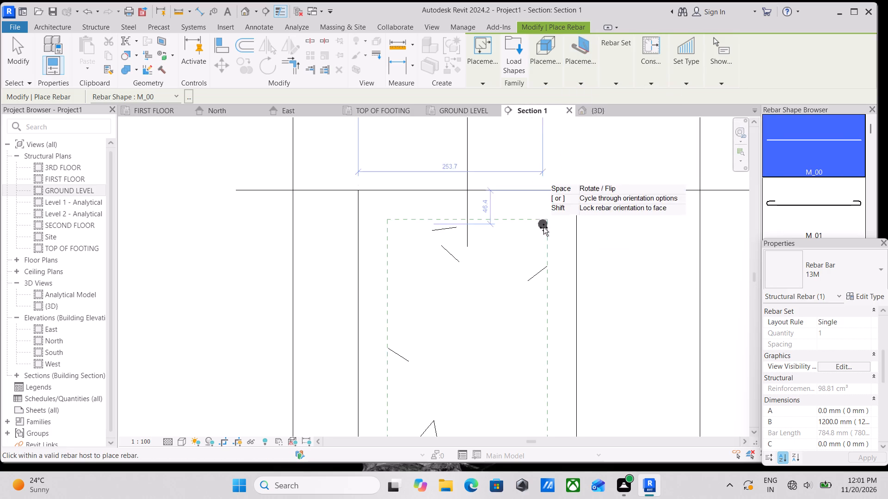
Place a single straight 13M M_00 bar parallel to the work plane, running vertically just inside the column's right-hand cover line.
click(579, 77)
click(585, 109)
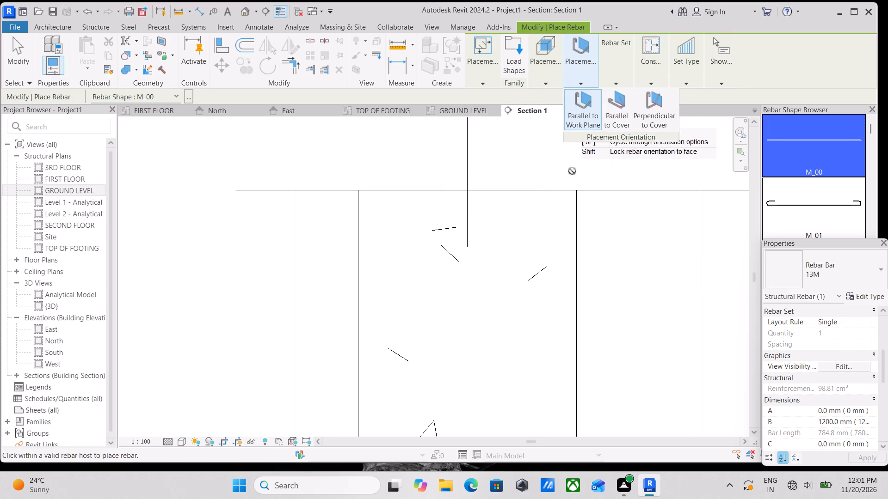
scroll(554, 274, down, 2)
middle_drag(550, 270, 533, 152)
scroll(533, 156, down, 1)
scroll(533, 152, up, 1)
scroll(497, 237, down, 2)
middle_drag(499, 236, 559, 168)
scroll(570, 219, down, 2)
middle_drag(569, 218, 557, 211)
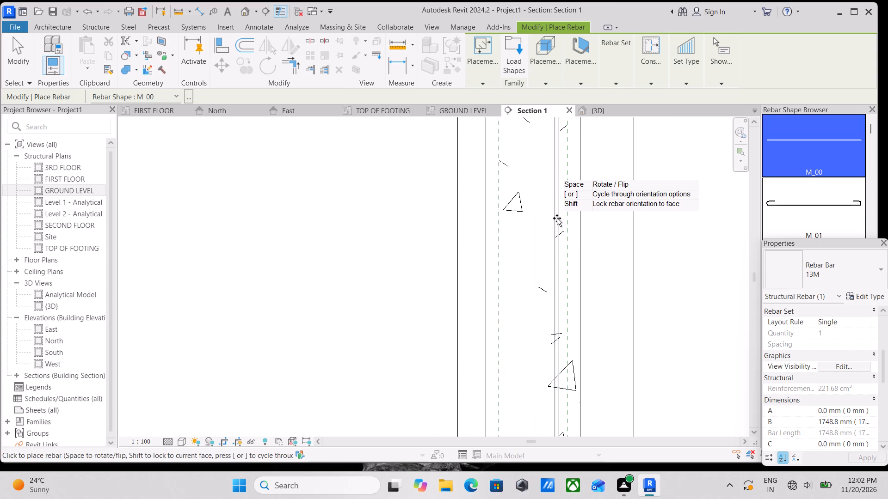
scroll(557, 218, up, 3)
scroll(557, 218, down, 2)
middle_drag(557, 218, 513, 205)
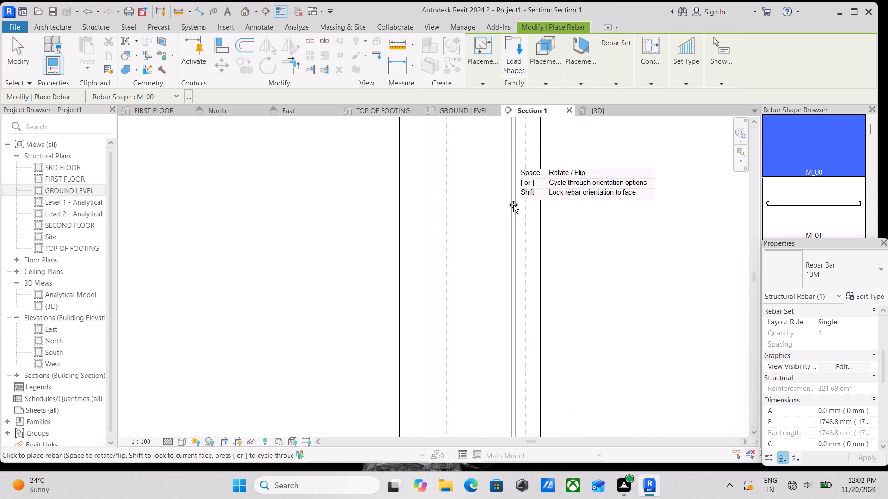
scroll(514, 211, up, 2)
scroll(522, 223, down, 1)
middle_drag(522, 223, 455, 223)
scroll(457, 227, up, 2)
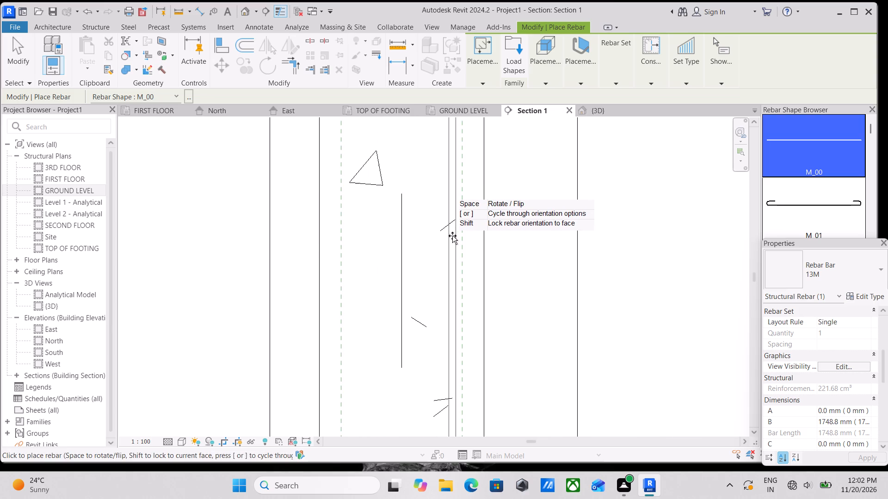
click(452, 236)
scroll(452, 236, down, 3)
scroll(421, 214, down, 2)
middle_drag(420, 225, 426, 262)
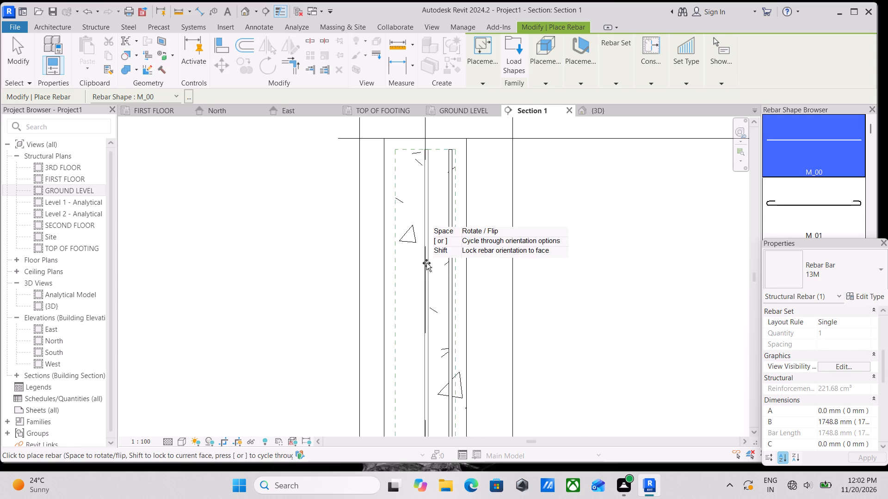
scroll(436, 213, up, 2)
key(Escape)
Set the placed vertical bar's view visibility so it shows unobscured in the {3D} view.
scroll(466, 196, up, 2)
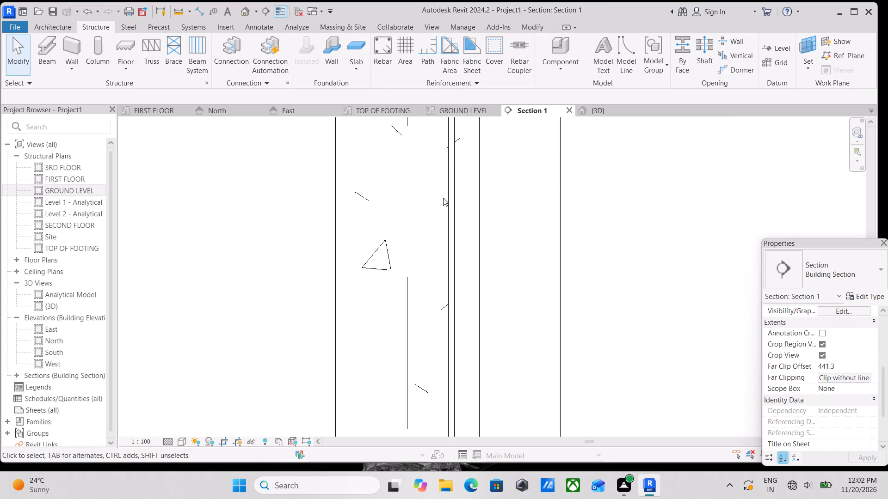
click(447, 199)
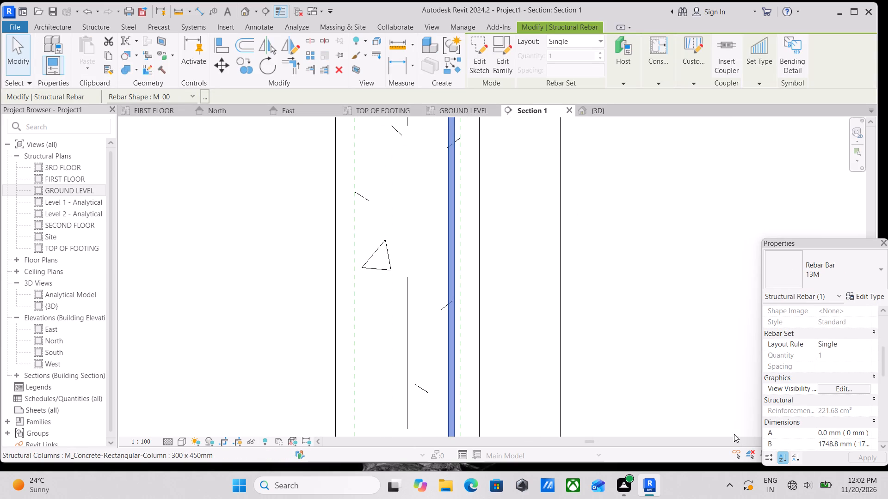
scroll(853, 389, down, 1)
scroll(843, 389, up, 1)
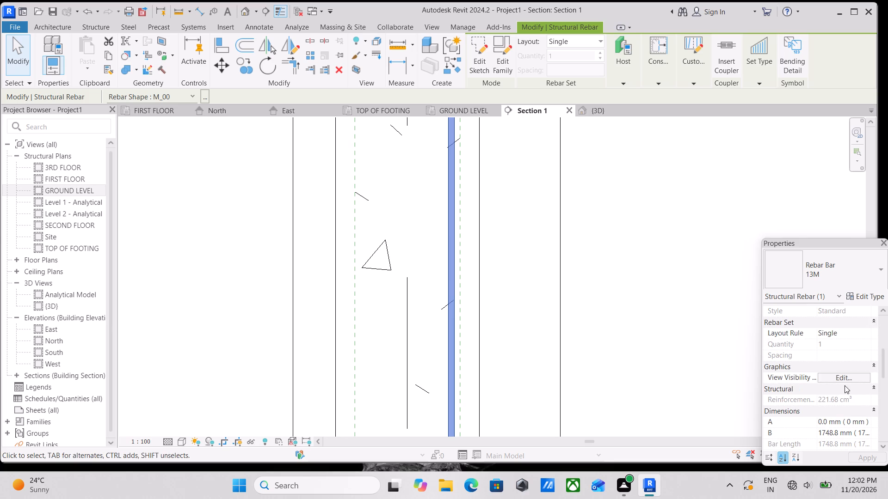
click(846, 379)
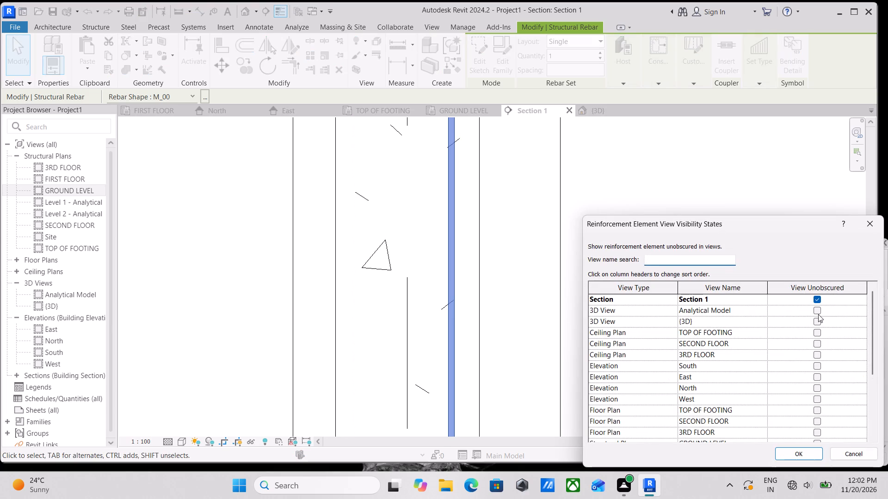
click(818, 321)
click(801, 452)
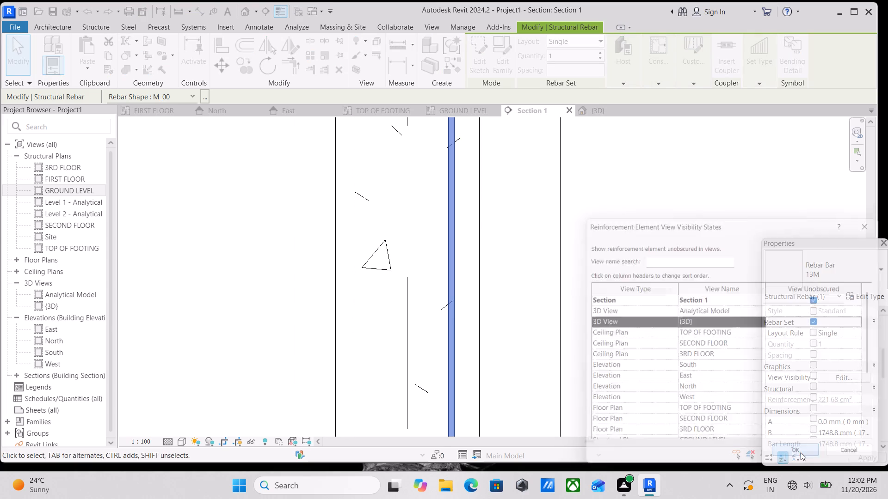
key(Escape)
Start placing another straight 13M M_00 bar in the column in Section 1.
middle_drag(462, 327, 517, 399)
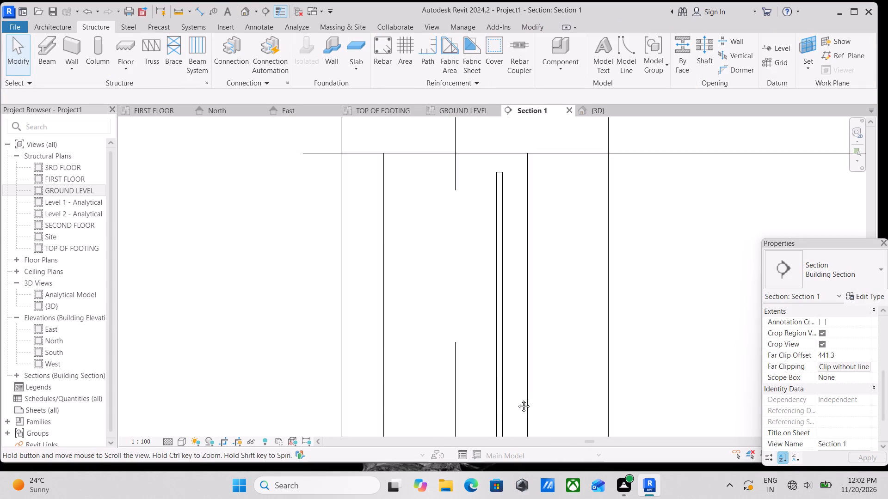
middle_drag(517, 399, 517, 399)
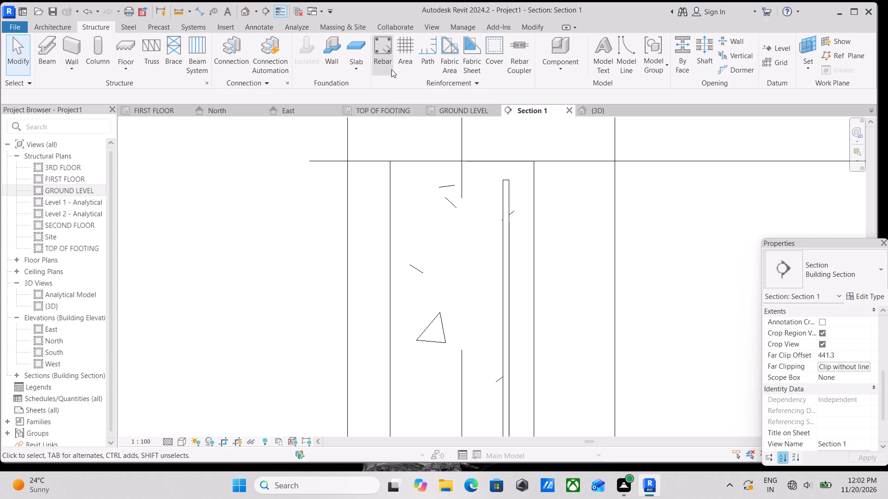
click(391, 69)
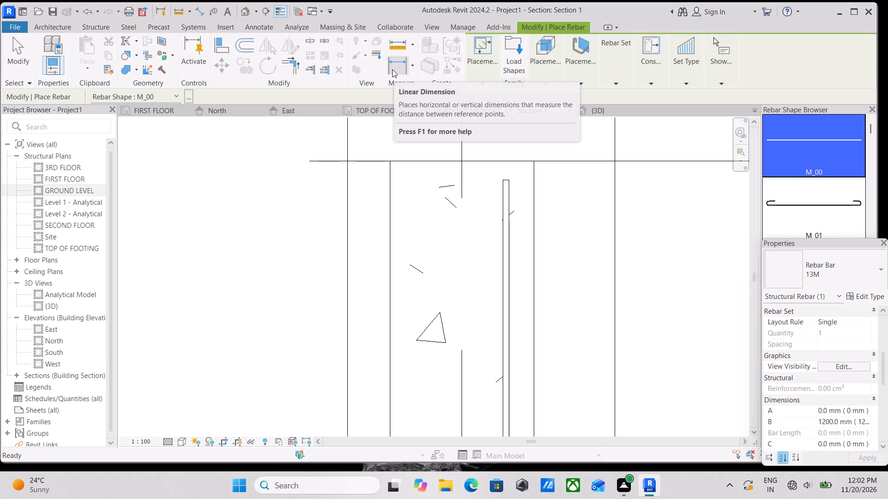
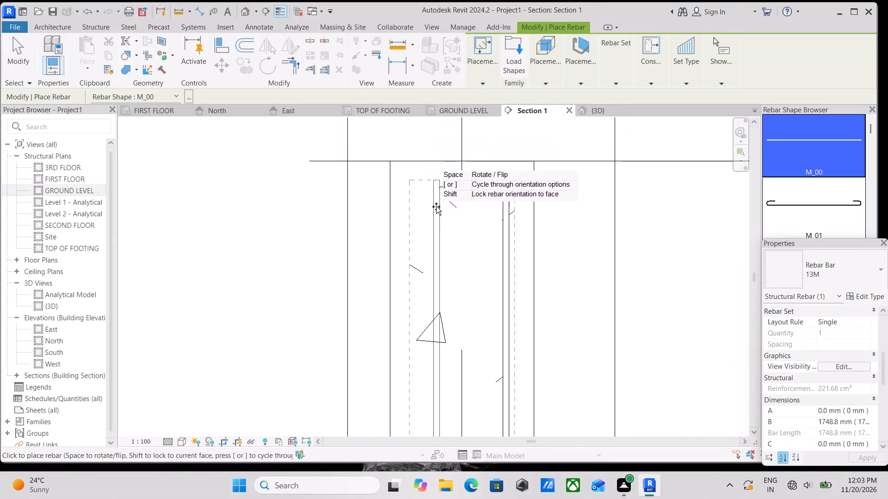
Choose the closed M_T1 stirrup shape for the 13M bar instead of the straight M_00 shape.
scroll(436, 206, up, 3)
middle_drag(438, 217, 419, 265)
scroll(419, 265, up, 1)
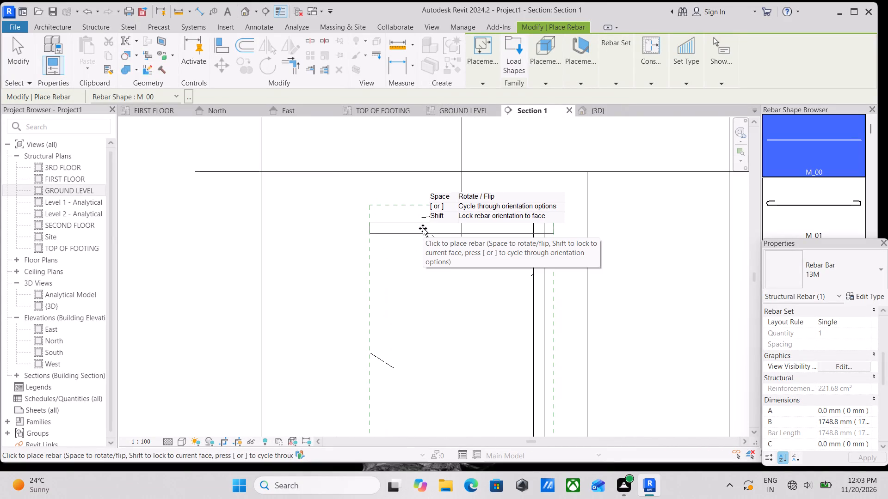
scroll(432, 237, up, 2)
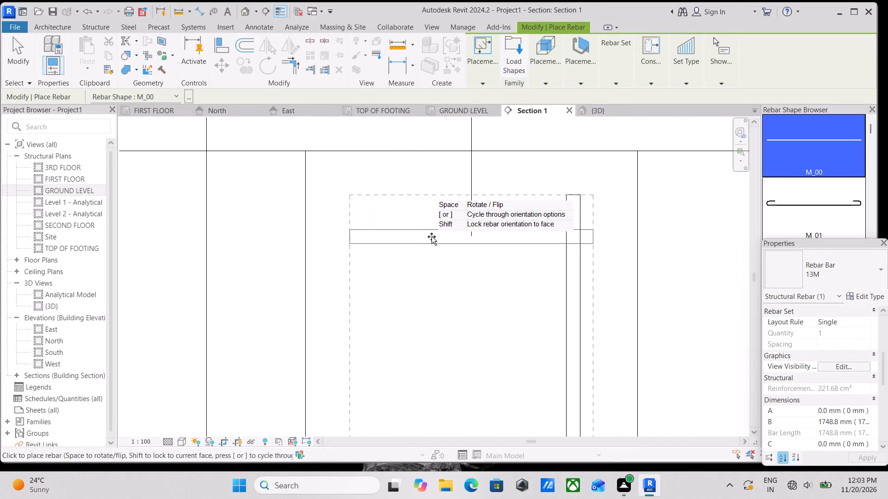
scroll(790, 167, down, 10)
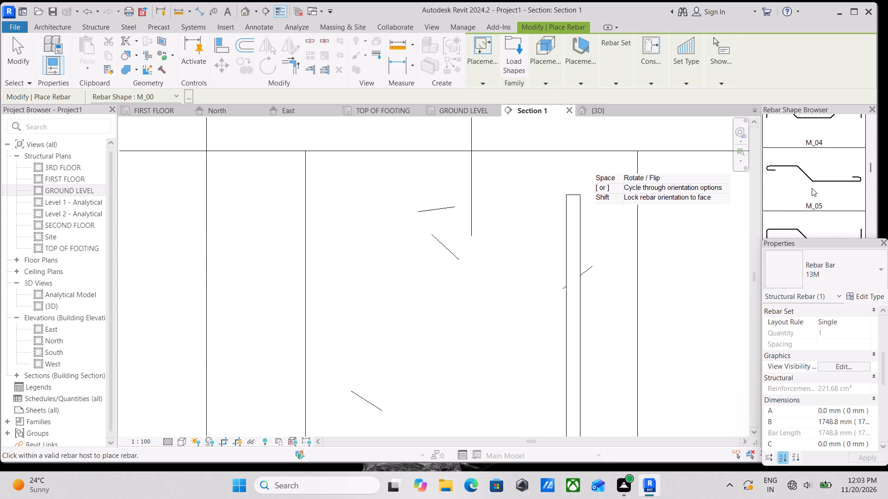
scroll(812, 188, down, 16)
scroll(809, 194, down, 10)
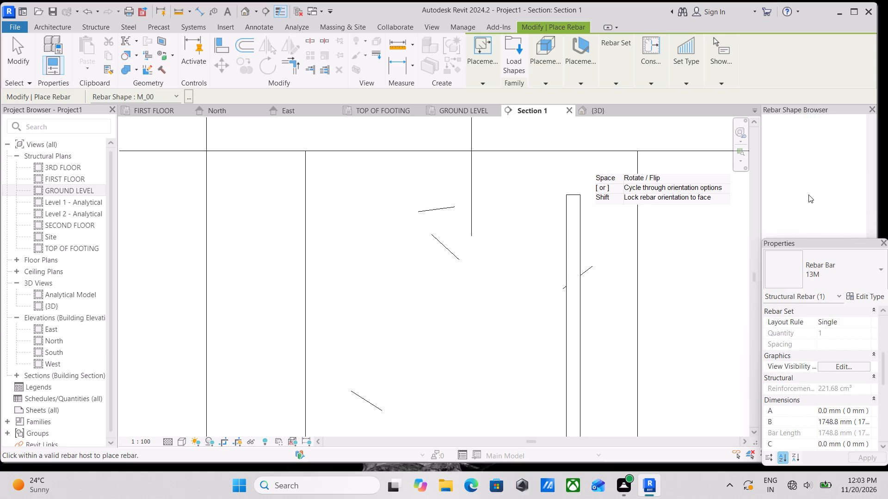
scroll(808, 195, down, 9)
scroll(808, 195, up, 3)
scroll(808, 195, down, 16)
scroll(808, 195, up, 15)
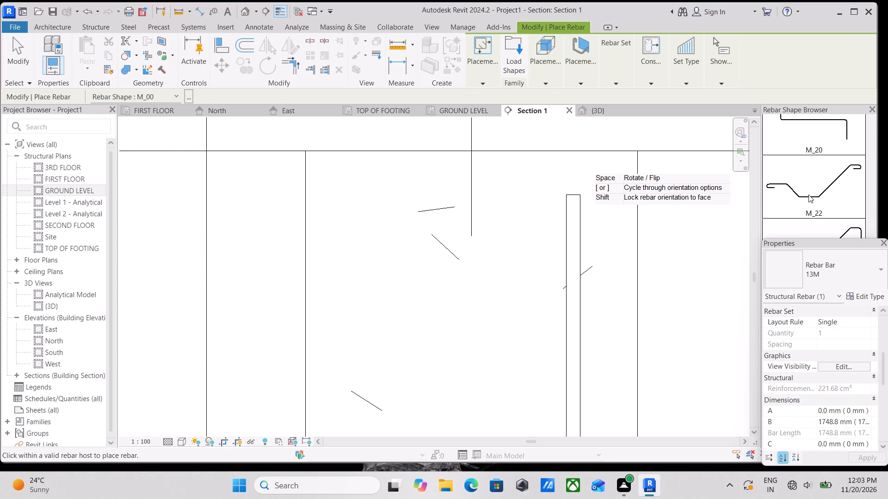
scroll(808, 195, up, 5)
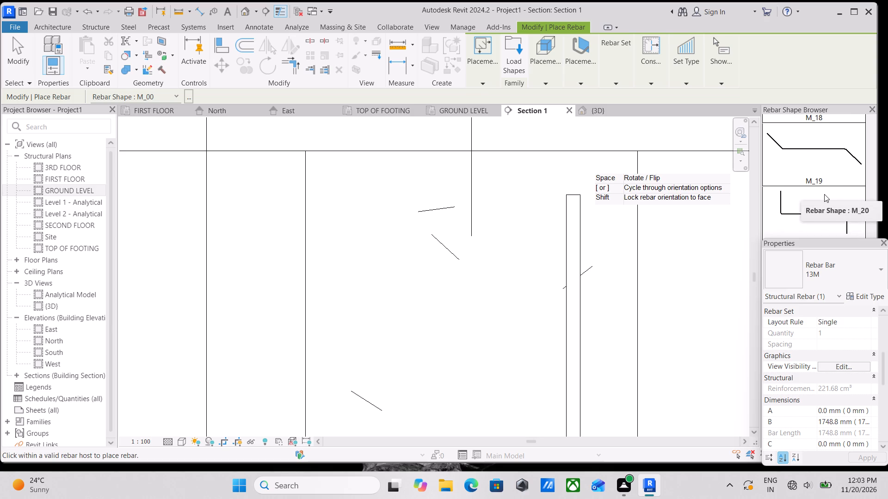
scroll(824, 194, up, 1)
scroll(820, 182, down, 2)
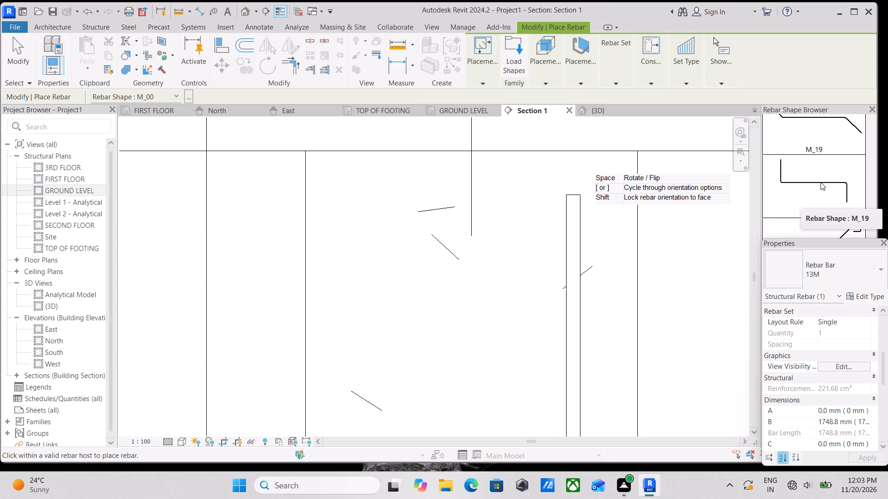
scroll(820, 182, up, 5)
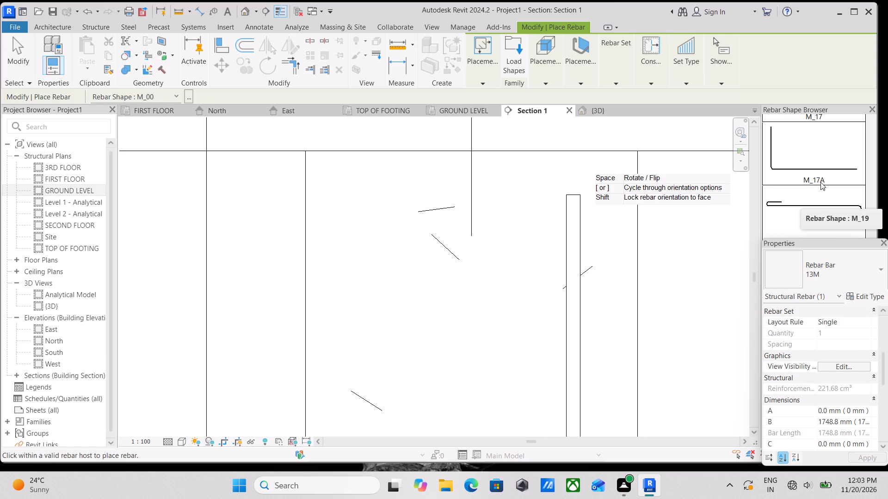
scroll(820, 182, up, 6)
scroll(820, 182, down, 15)
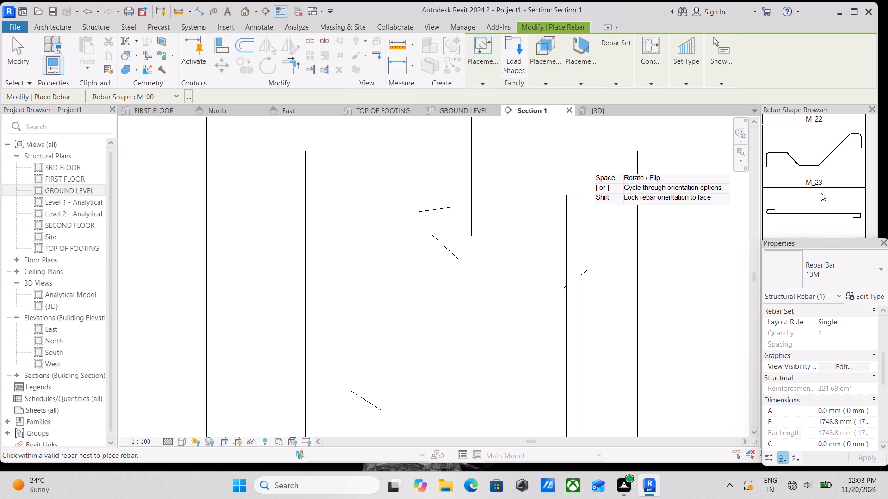
scroll(821, 193, down, 20)
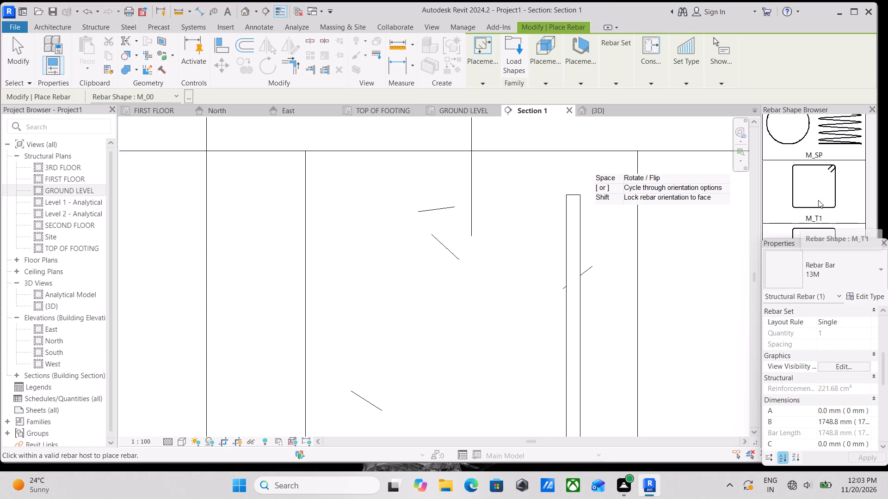
scroll(820, 203, down, 2)
scroll(819, 200, up, 1)
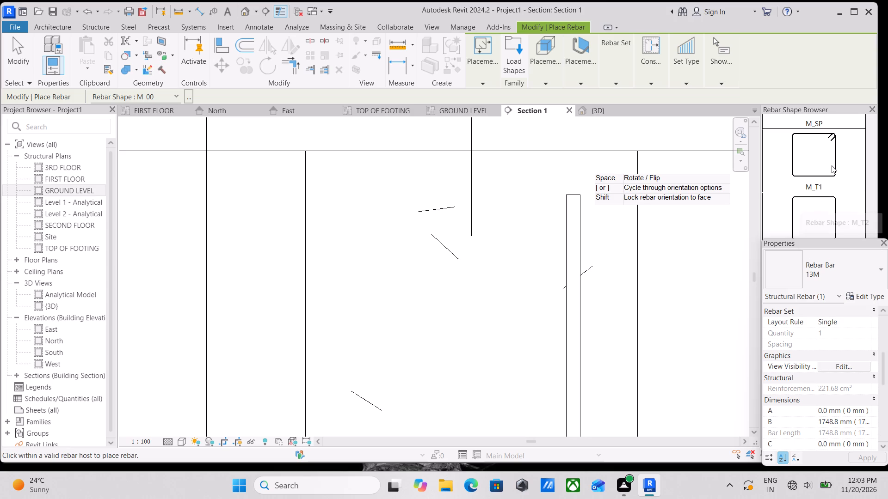
click(827, 161)
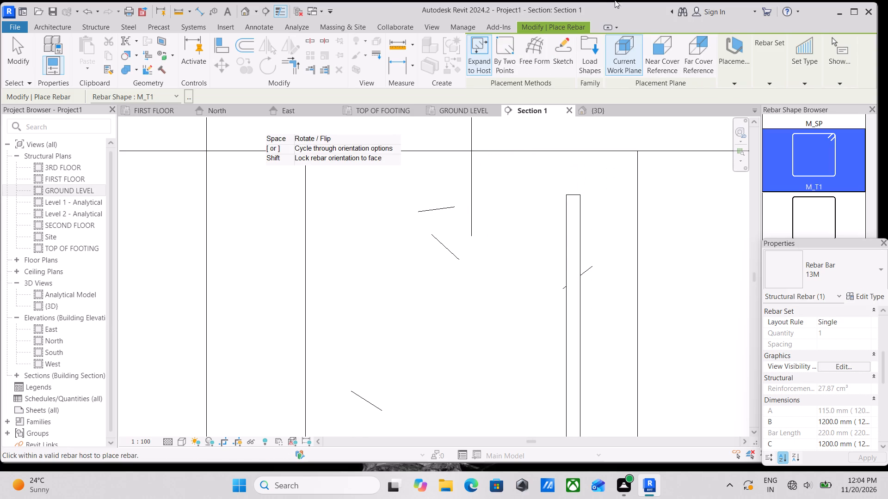
Place a single 13M M_T1 tie near the top of the column, using Far Cover Reference and Parallel to Cover orientation.
click(695, 64)
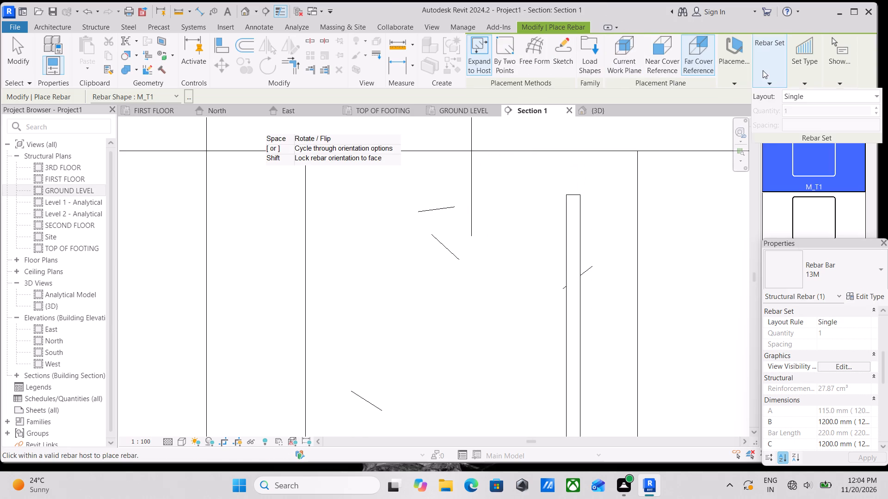
click(740, 74)
click(780, 105)
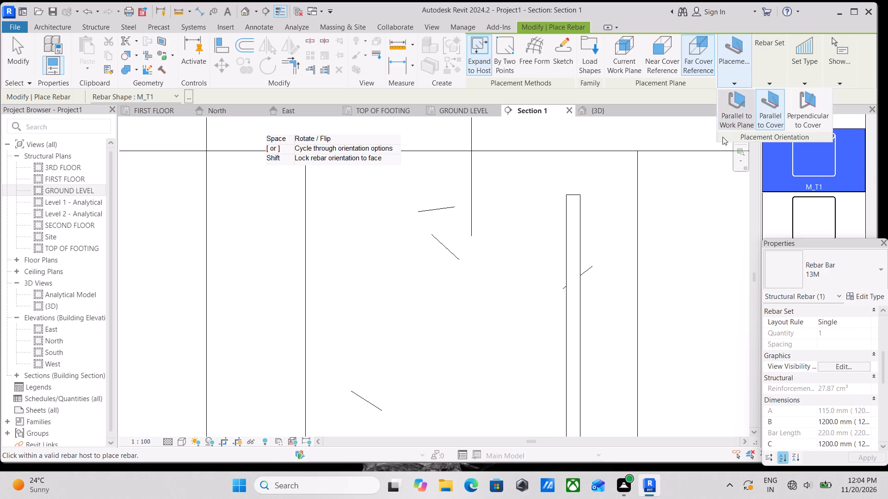
scroll(436, 247, up, 2)
middle_drag(470, 253, 502, 216)
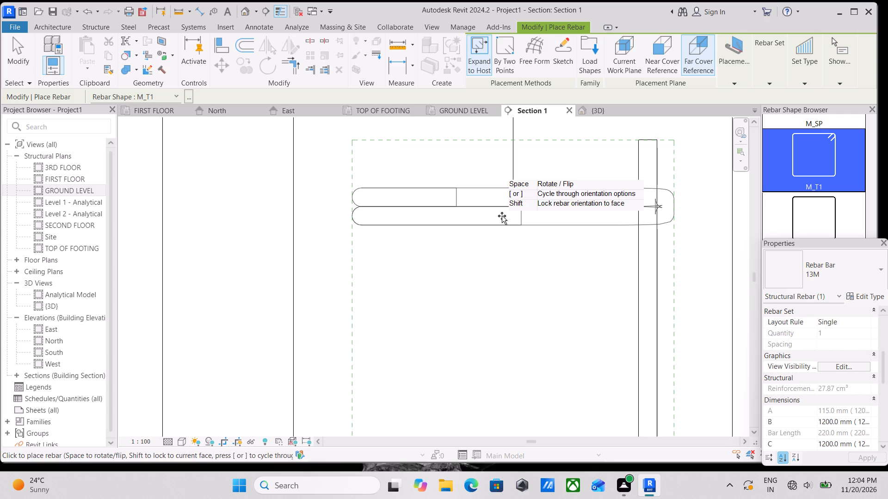
scroll(473, 238, up, 1)
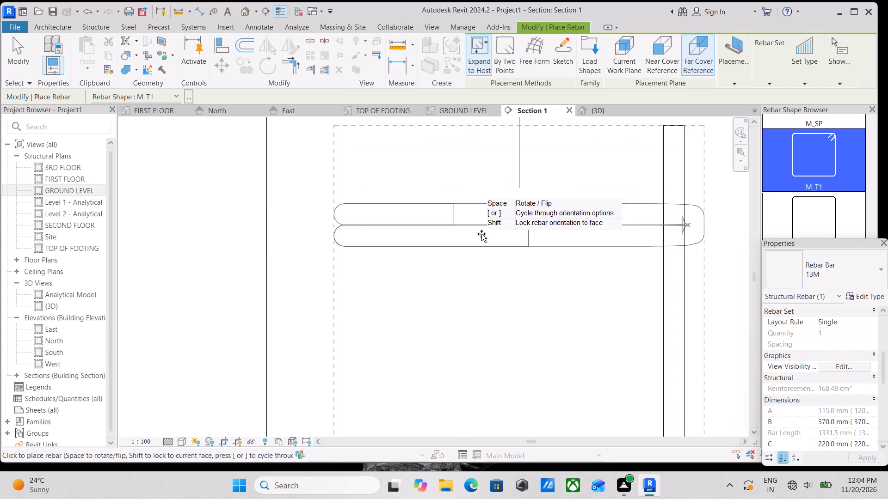
middle_drag(493, 216, 471, 278)
scroll(471, 278, up, 1)
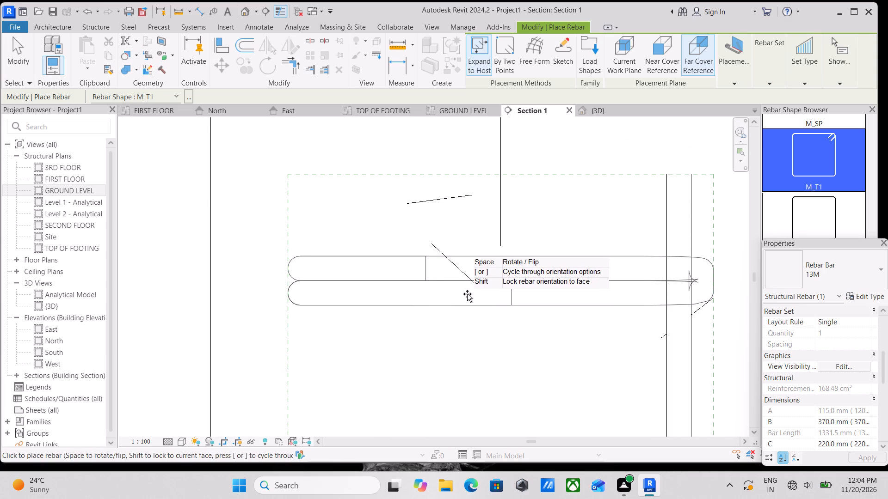
click(467, 294)
scroll(467, 294, down, 2)
middle_drag(456, 305, 458, 316)
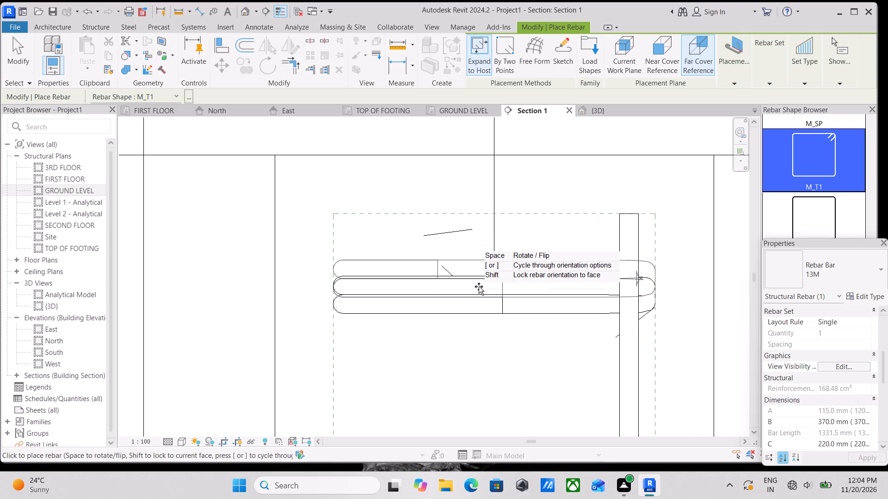
scroll(479, 286, up, 1)
key(Escape)
Open the sketch of the M_T1 tie near the column's top for editing.
scroll(501, 280, down, 3)
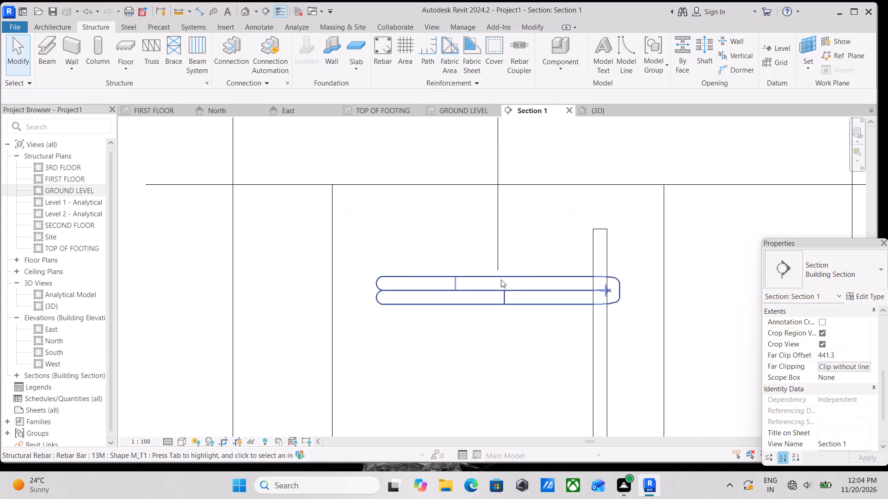
scroll(528, 276, down, 7)
middle_drag(509, 292, 484, 297)
scroll(549, 298, up, 2)
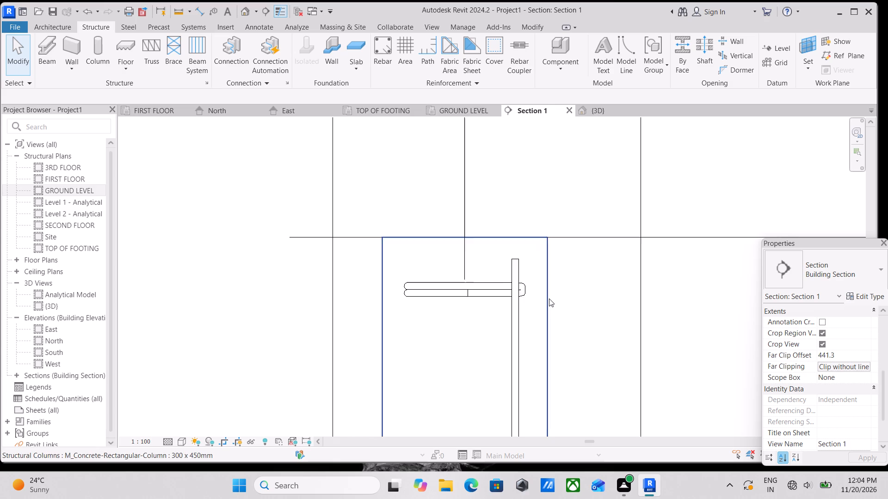
scroll(549, 298, up, 1)
scroll(451, 284, up, 3)
double_click(444, 286)
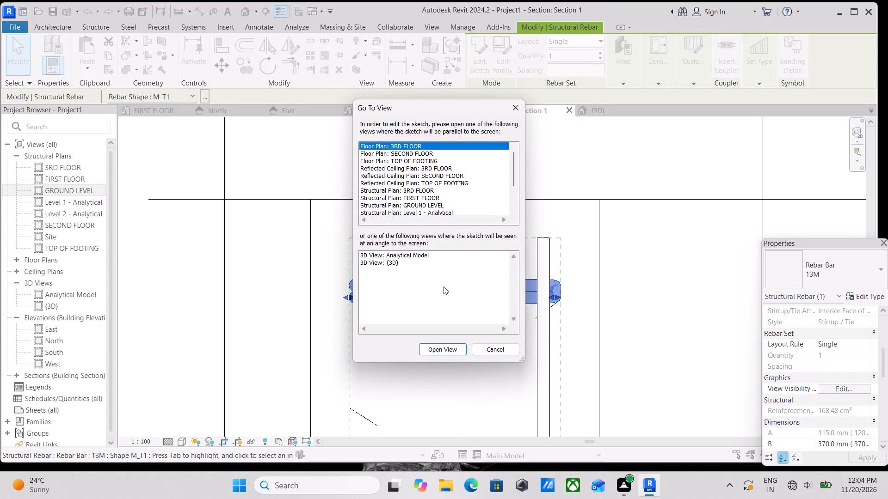
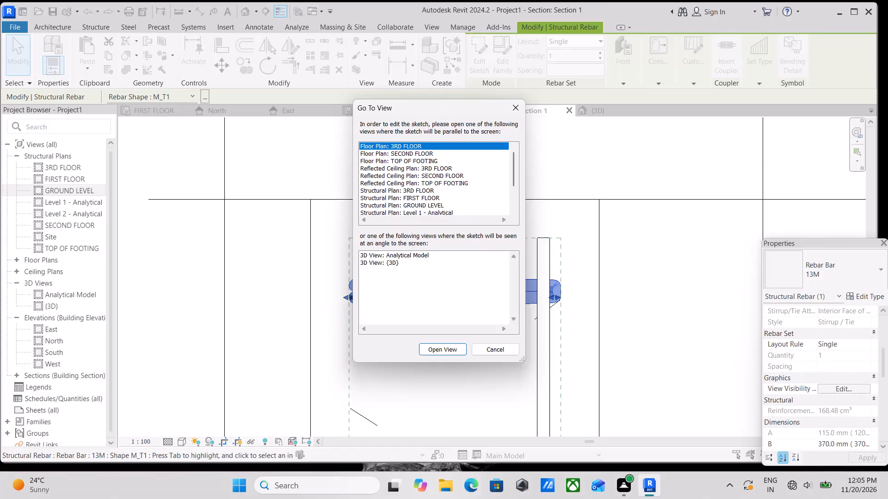
Open the M_T1 tie's sketch in the GROUND LEVEL structural plan and finish the sketch without altering its shape.
scroll(416, 154, up, 1)
scroll(426, 204, down, 1)
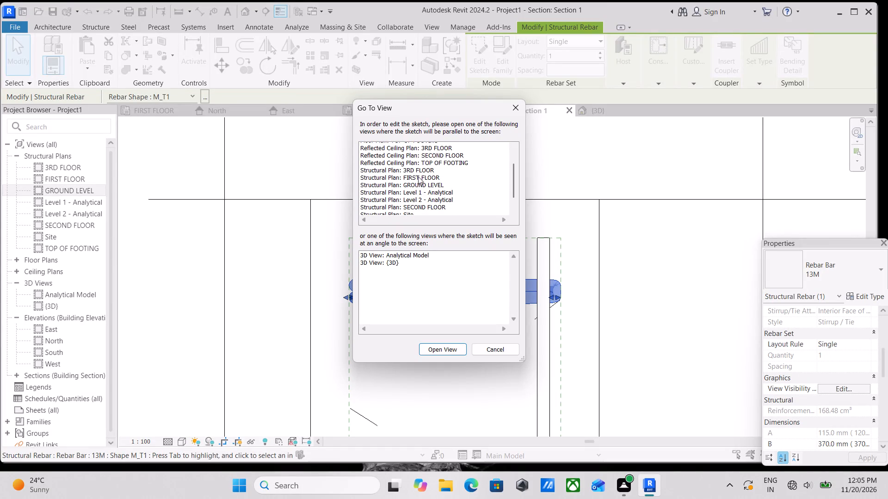
click(420, 181)
click(451, 348)
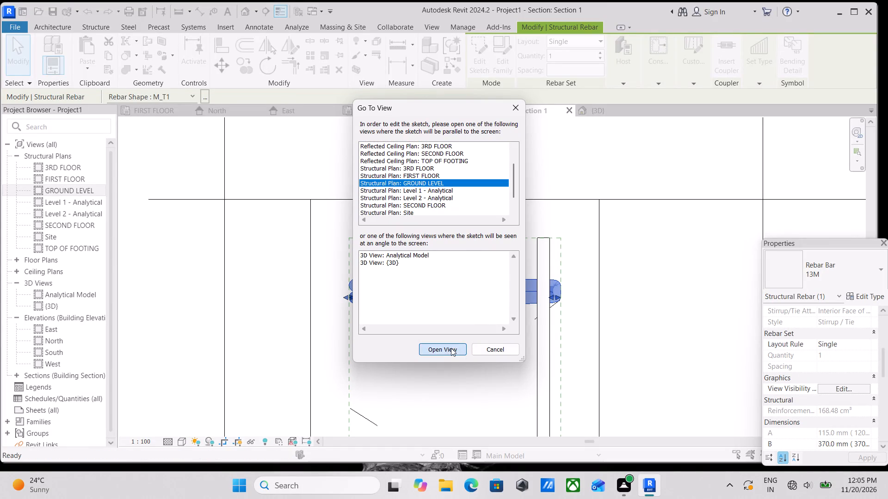
scroll(475, 316, up, 1)
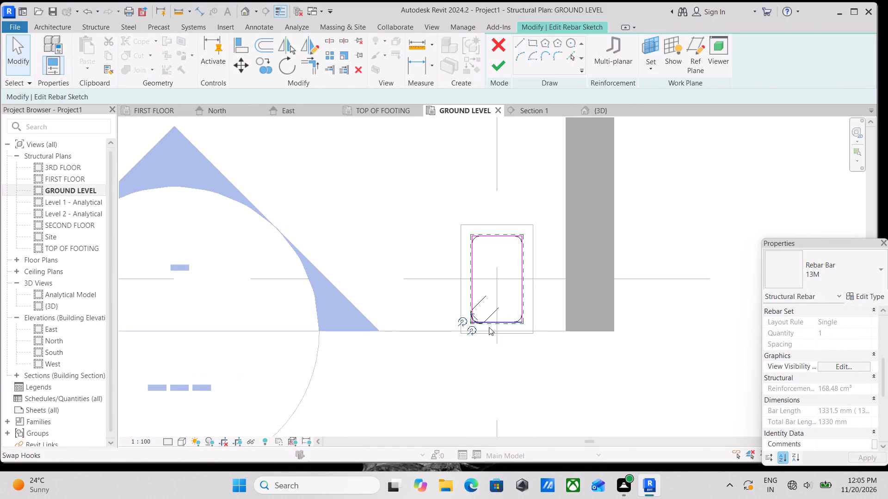
scroll(489, 328, up, 4)
scroll(504, 194, up, 4)
click(497, 61)
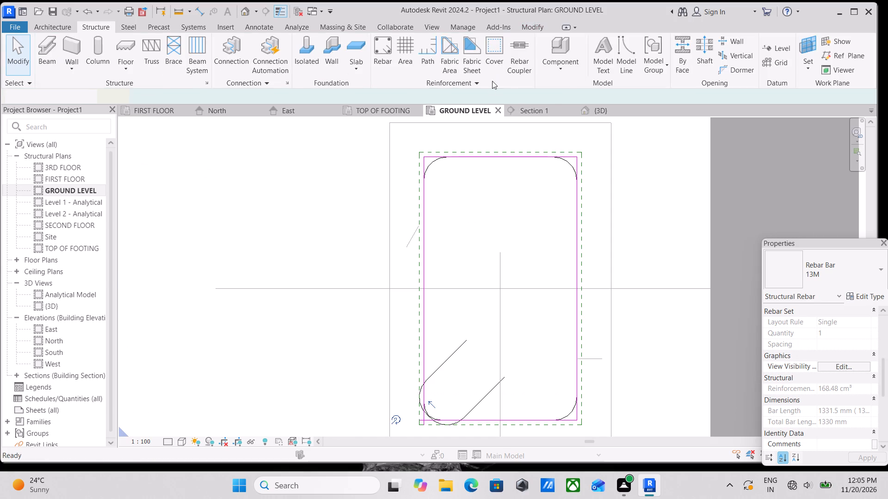
Set the GROUND LEVEL structural plan to Fine detail level and Wireframe visual style.
scroll(471, 414, down, 1)
middle_drag(480, 357, 483, 277)
scroll(483, 281, down, 1)
scroll(477, 285, up, 1)
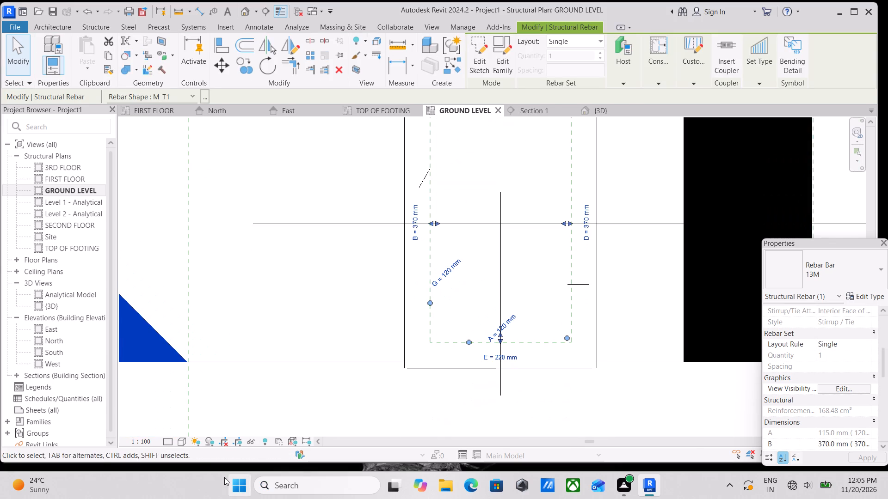
click(185, 443)
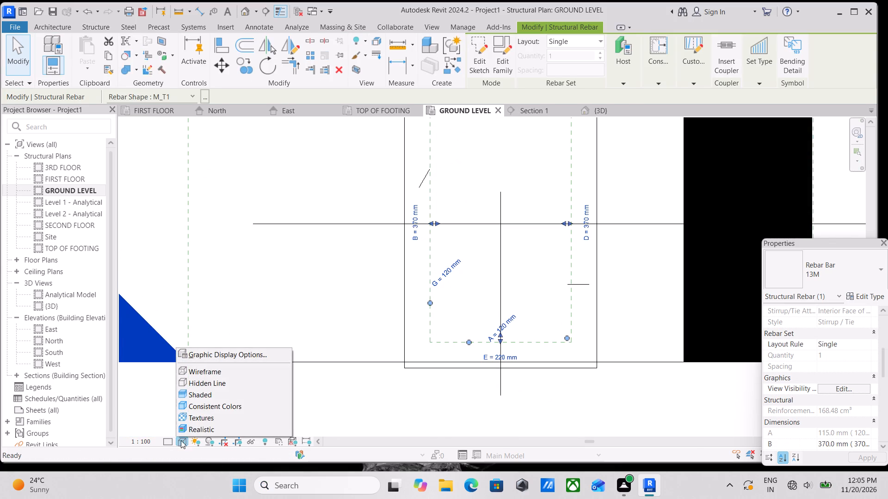
click(163, 439)
click(168, 431)
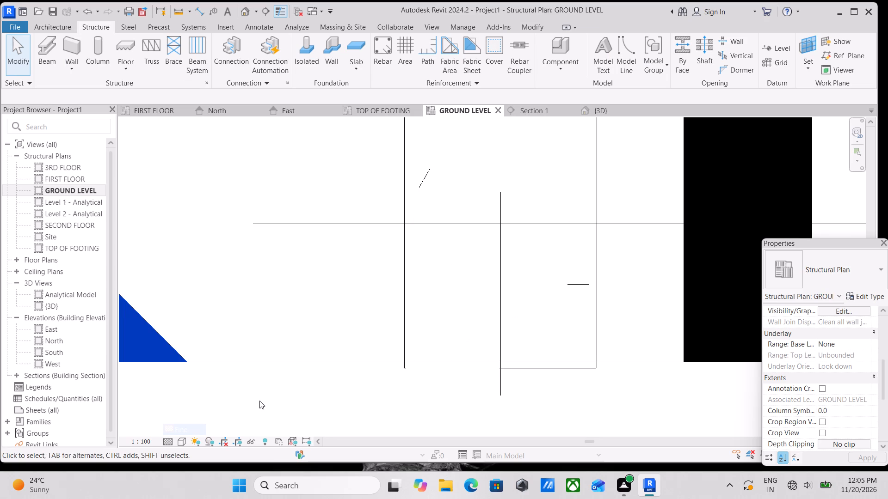
scroll(611, 311, down, 2)
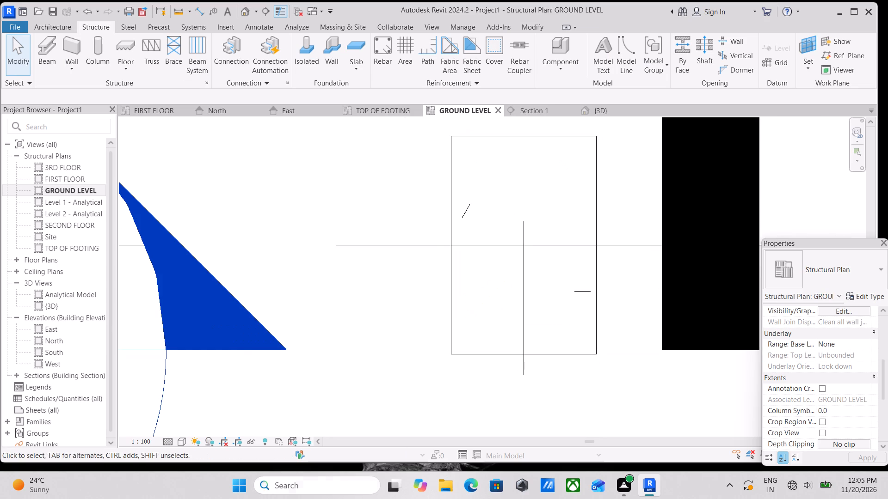
click(185, 443)
click(185, 371)
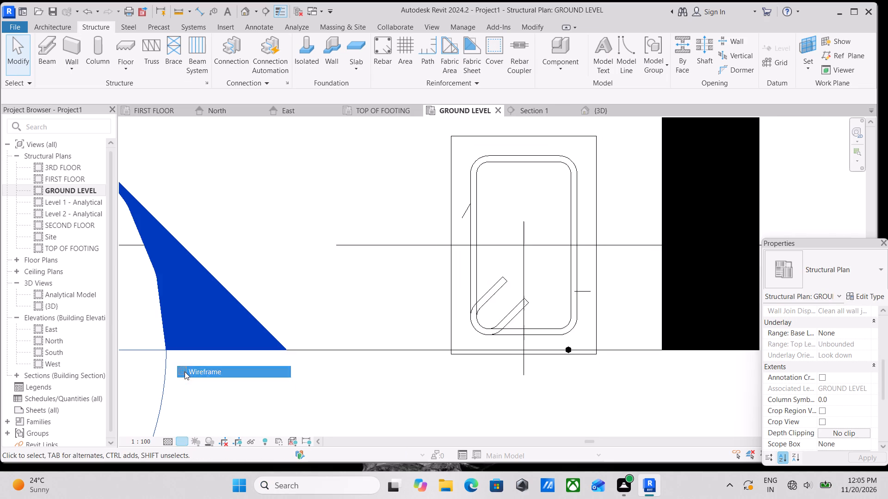
Nudge the straight vertical 13M bar inside the tie's lower-right corner, about 82 mm and 79.5 mm from the column's right and bottom faces.
scroll(590, 286, up, 3)
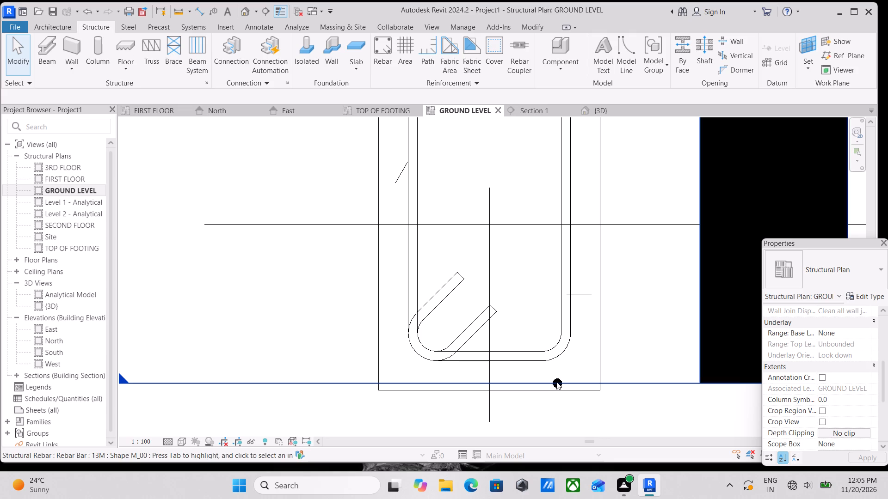
click(556, 382)
scroll(555, 382, down, 2)
scroll(592, 376, down, 2)
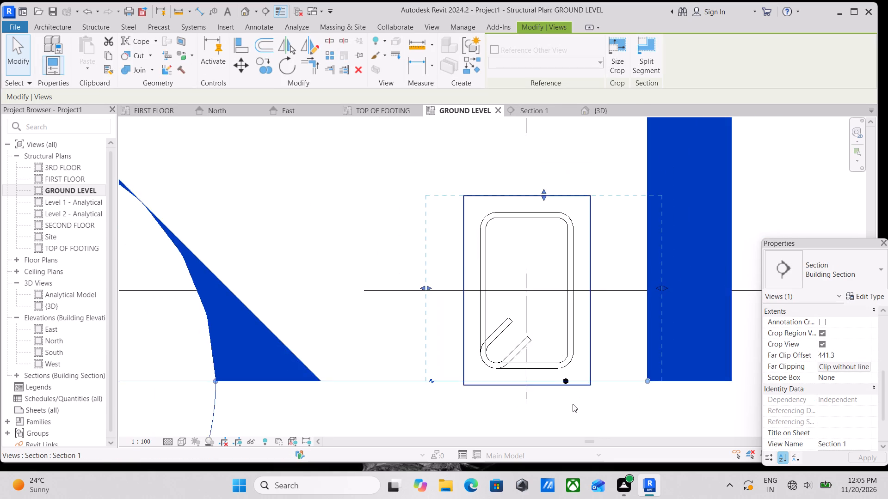
scroll(570, 394, up, 6)
key(Escape)
scroll(570, 392, up, 2)
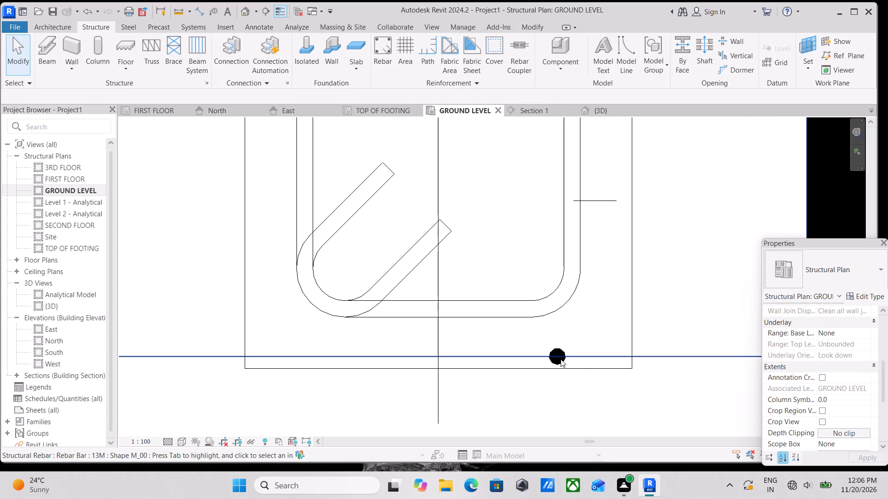
click(561, 350)
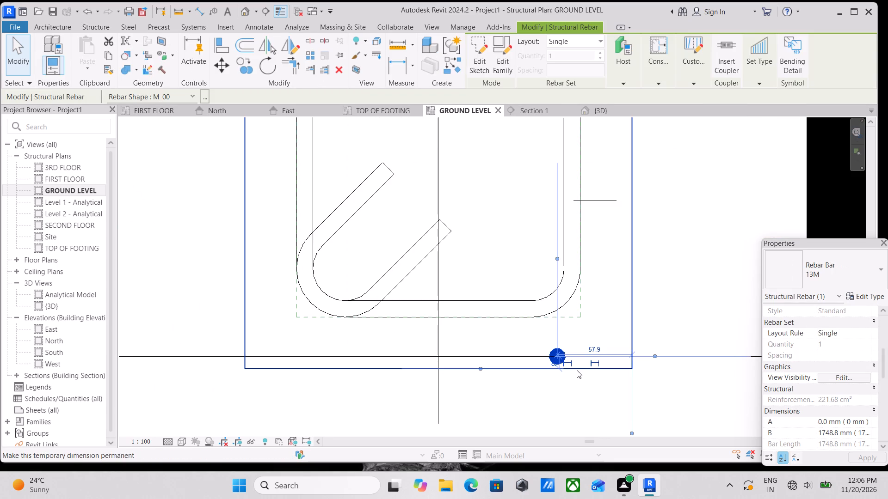
key(Up)
key(Up)
key(Up)
key(Up)
key(Up)
key(Up)
key(Up)
key(Up)
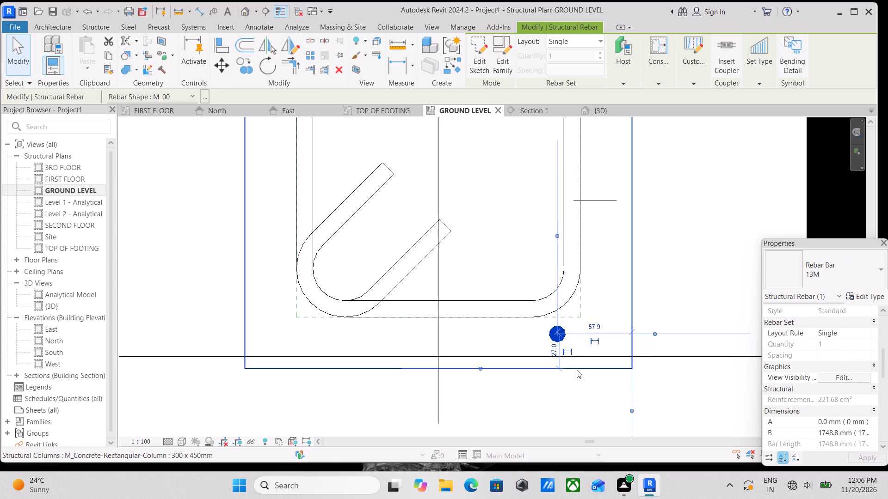
key(Up)
key(Up)
key(Up)
key(Up)
key(Up)
key(Up)
key(Up)
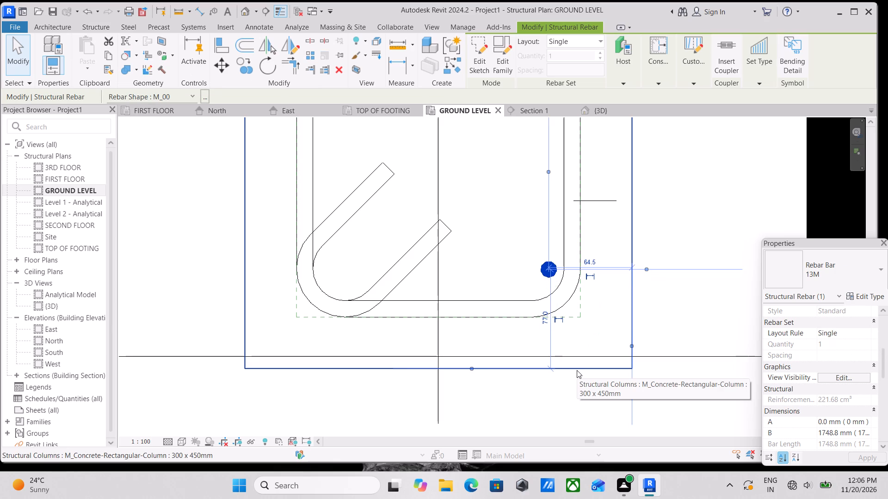
key(Left)
key(Left)
key(Left)
key(Left)
key(Left)
key(Left)
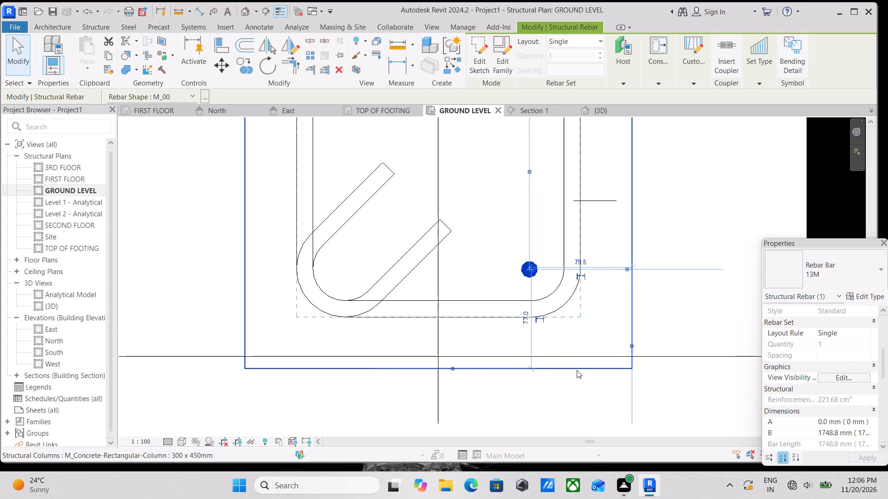
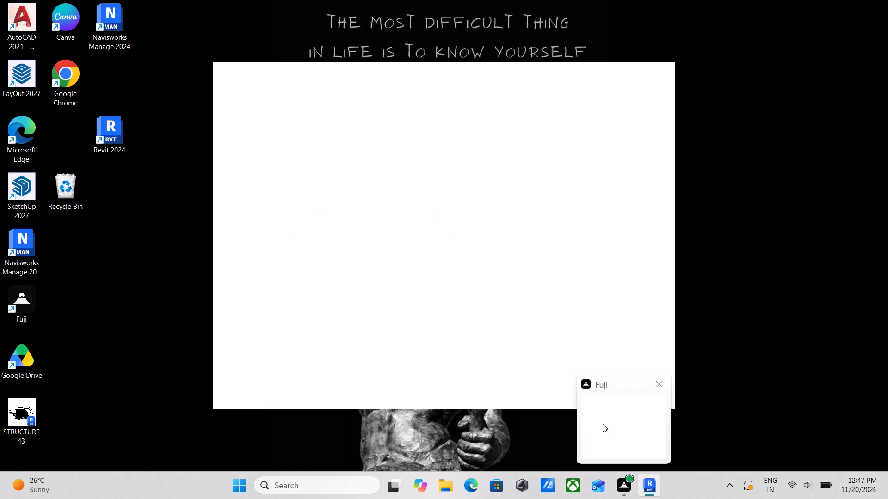
Examine the column's M_T1 tie and the straight corner bar in the GROUND LEVEL structural plan.
scroll(442, 315, down, 3)
middle_drag(442, 313, 443, 298)
scroll(424, 349, down, 1)
middle_drag(424, 348, 436, 318)
scroll(438, 320, down, 2)
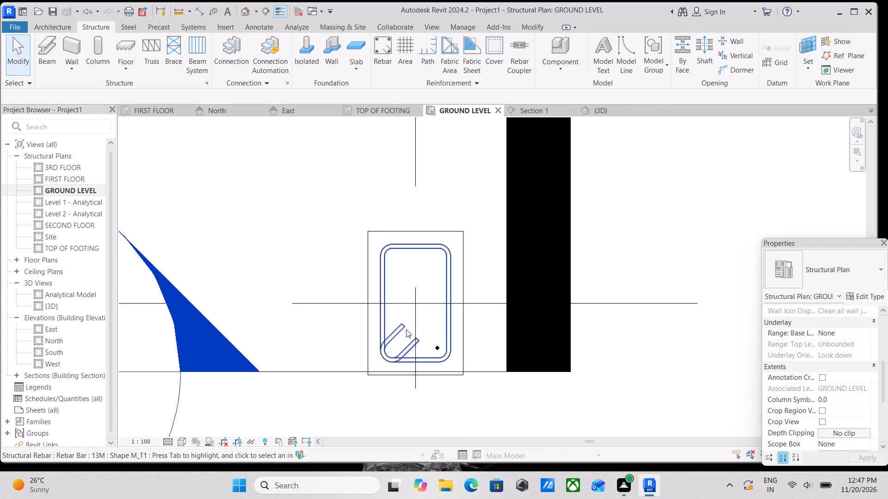
scroll(411, 333, up, 6)
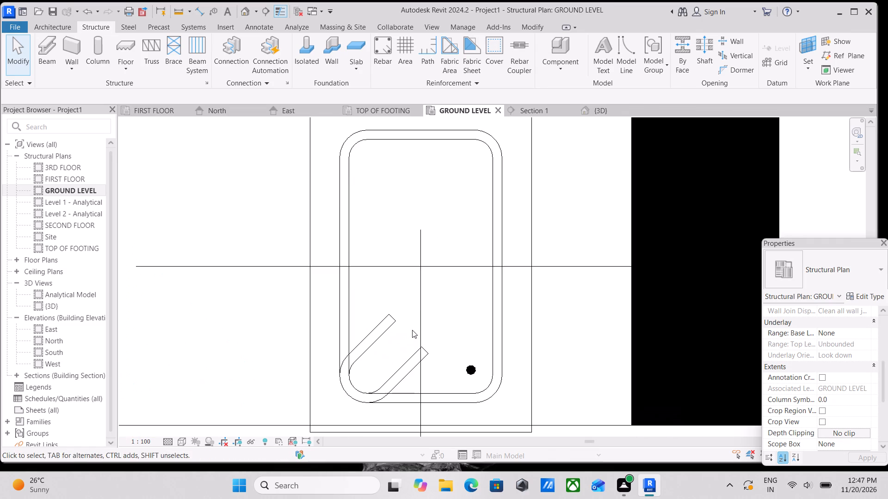
scroll(412, 330, up, 1)
scroll(412, 330, down, 9)
middle_drag(400, 317, 373, 319)
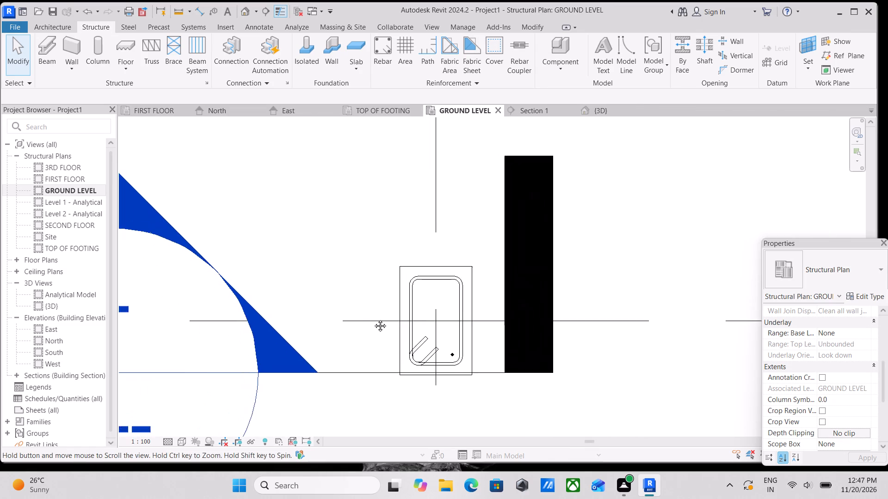
middle_drag(373, 319, 362, 317)
middle_drag(342, 283, 366, 310)
middle_drag(354, 290, 353, 303)
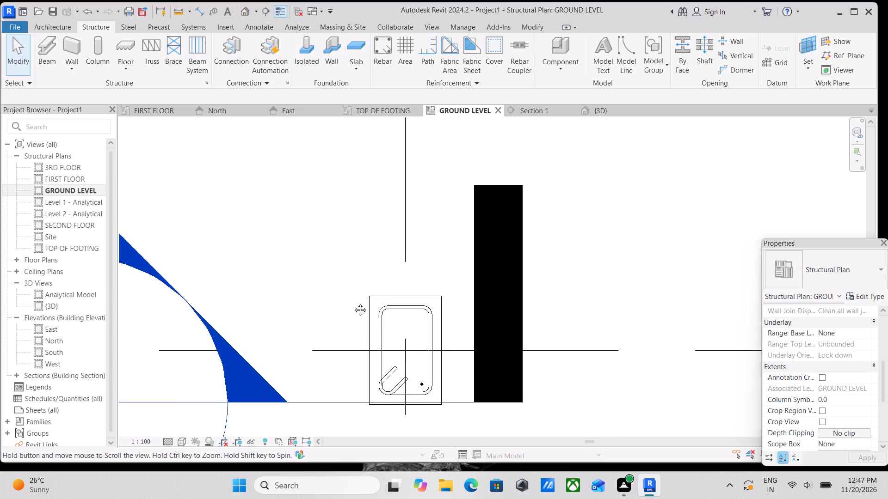
middle_drag(353, 303, 345, 300)
scroll(372, 307, up, 2)
scroll(386, 287, down, 2)
middle_drag(386, 287, 392, 272)
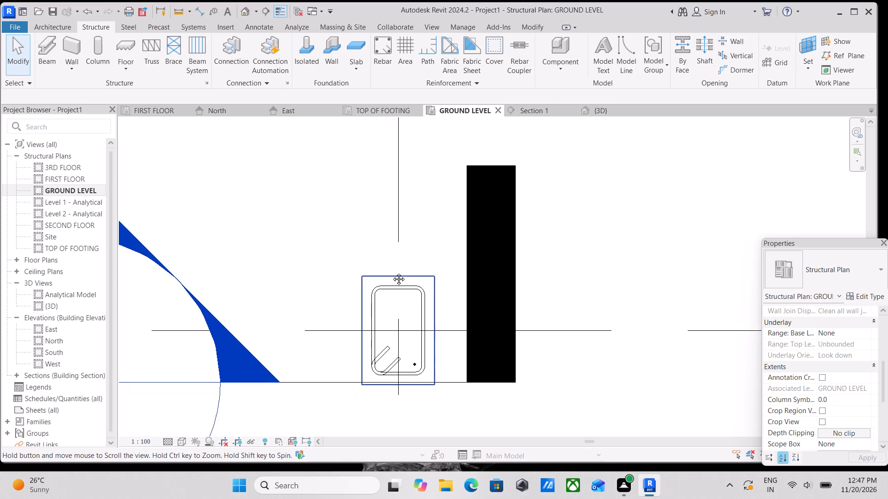
middle_drag(392, 272, 391, 270)
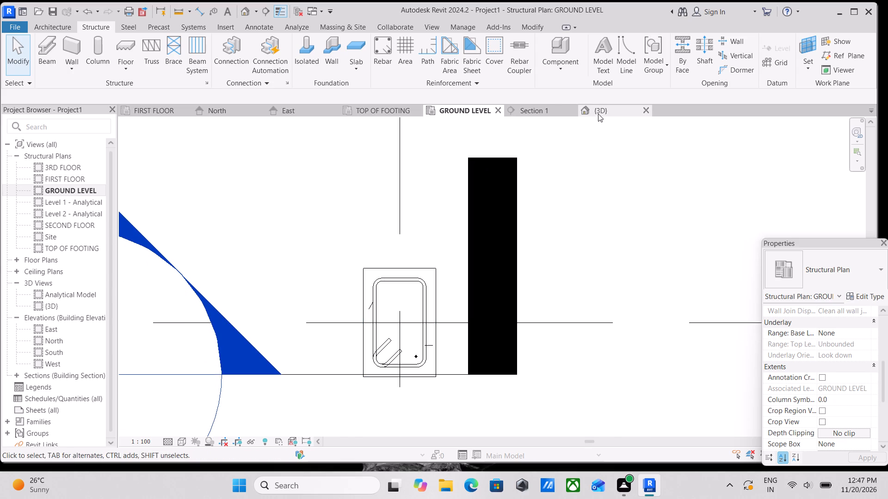
Review the column and footing reinforcement in the 3D view and in Section 1.
click(598, 114)
scroll(462, 242, up, 1)
scroll(456, 240, down, 1)
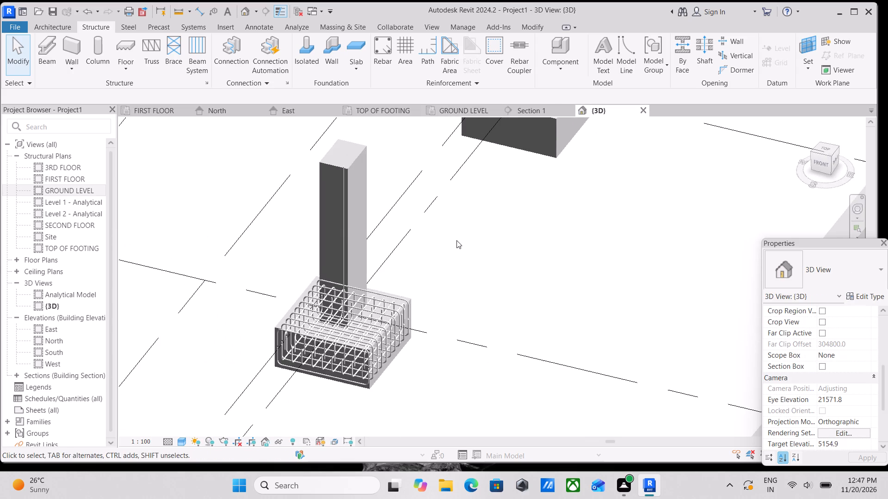
click(528, 108)
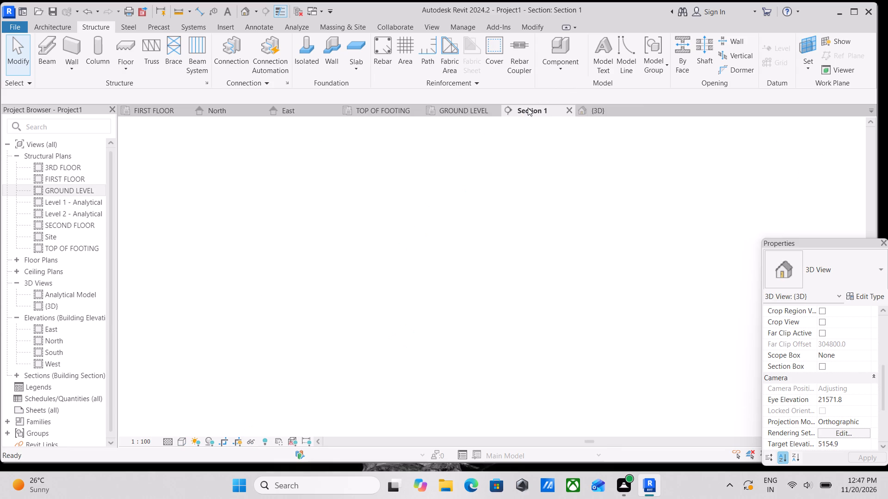
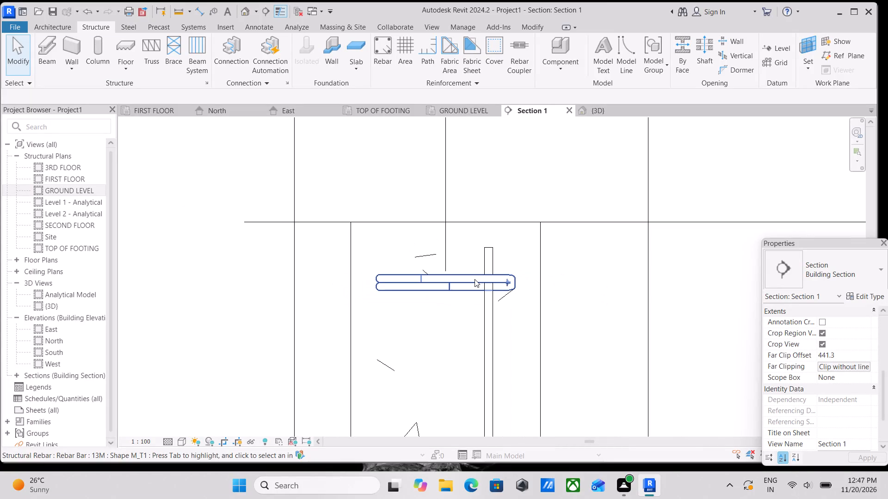
Examine the M_T1 tie and the vertical bar at the top of the column in Section 1.
middle_drag(475, 279, 459, 259)
scroll(447, 262, down, 2)
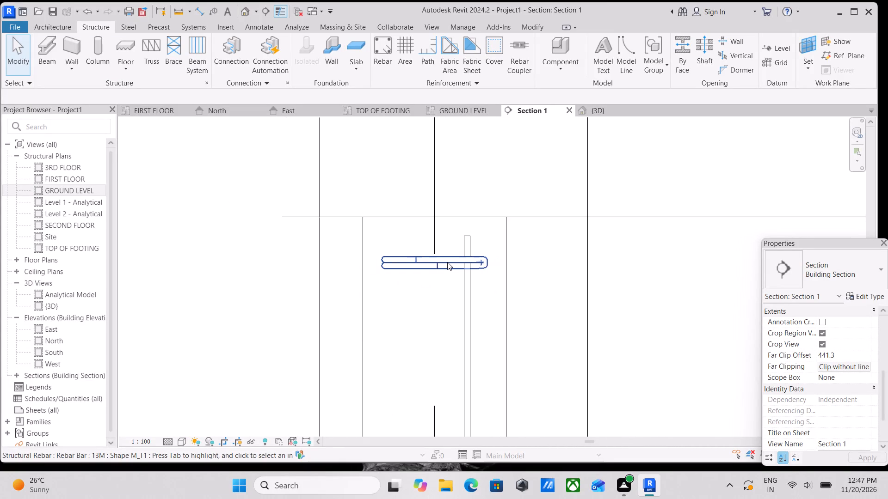
scroll(447, 262, up, 7)
scroll(447, 262, down, 3)
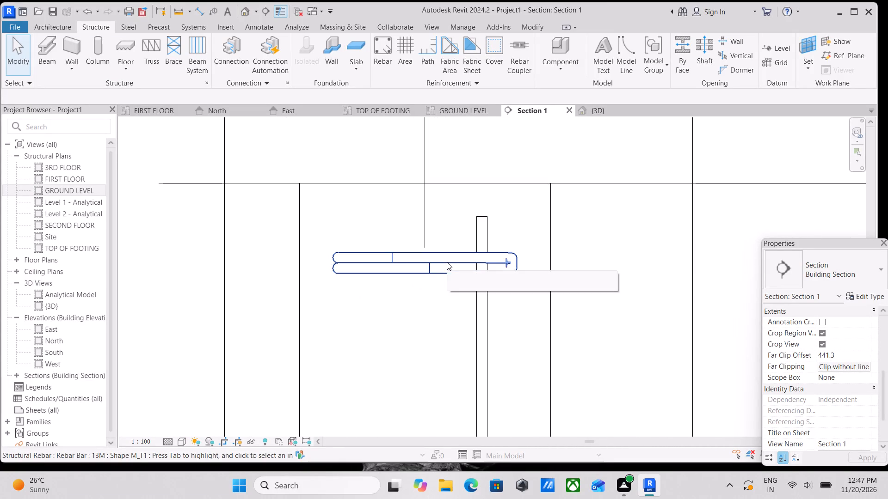
scroll(445, 262, down, 2)
scroll(398, 254, down, 3)
middle_drag(409, 264, 419, 270)
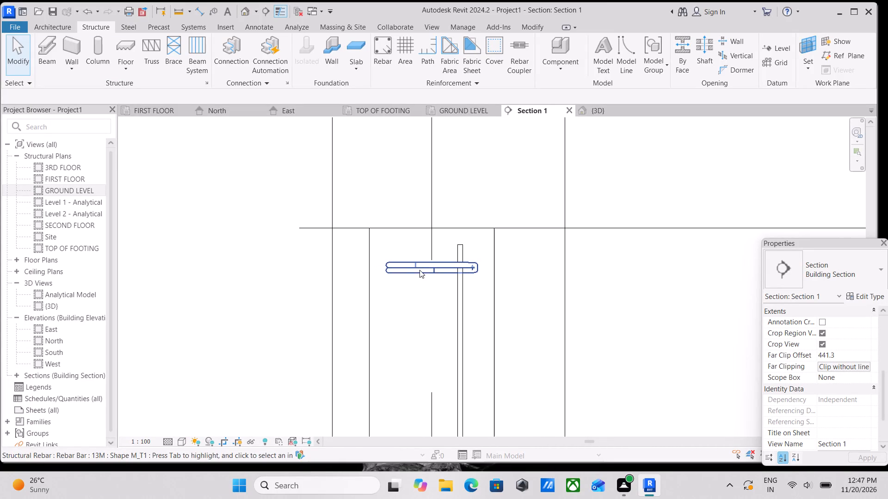
scroll(442, 263, up, 4)
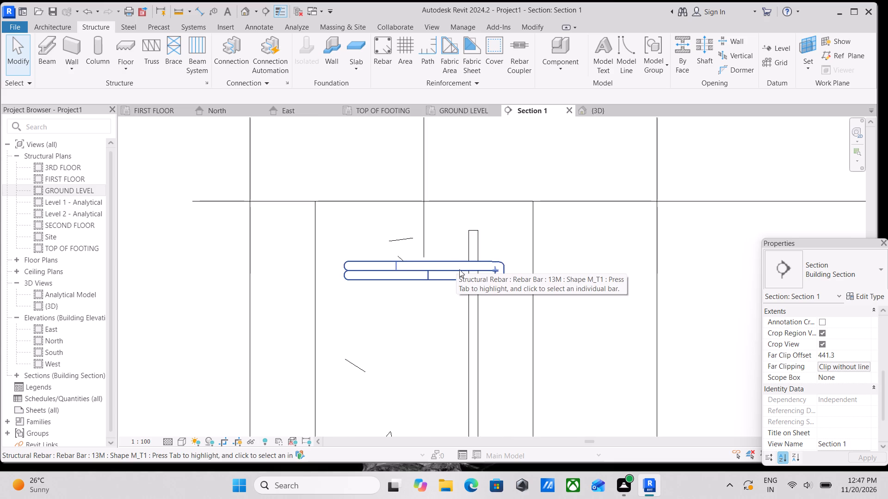
Open the M_T1 tie's sketch in the GROUND LEVEL structural plan, finish it, and dismiss the save reminder without saving.
double_click(419, 266)
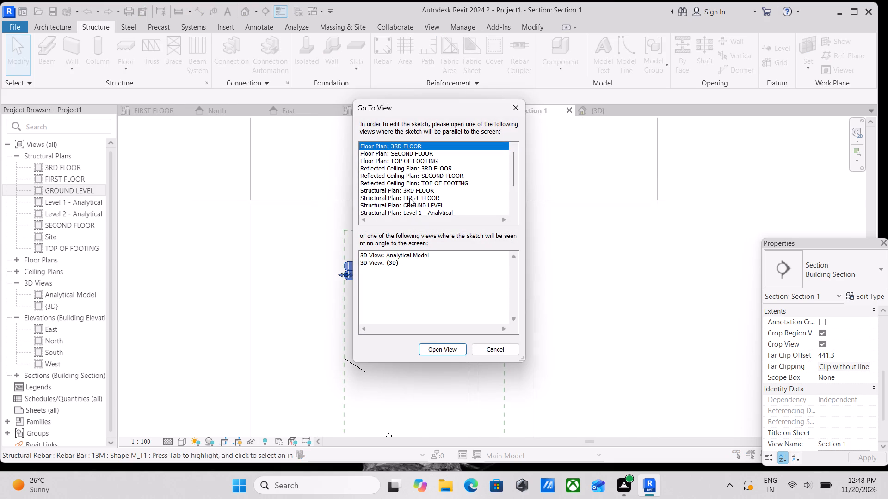
click(431, 207)
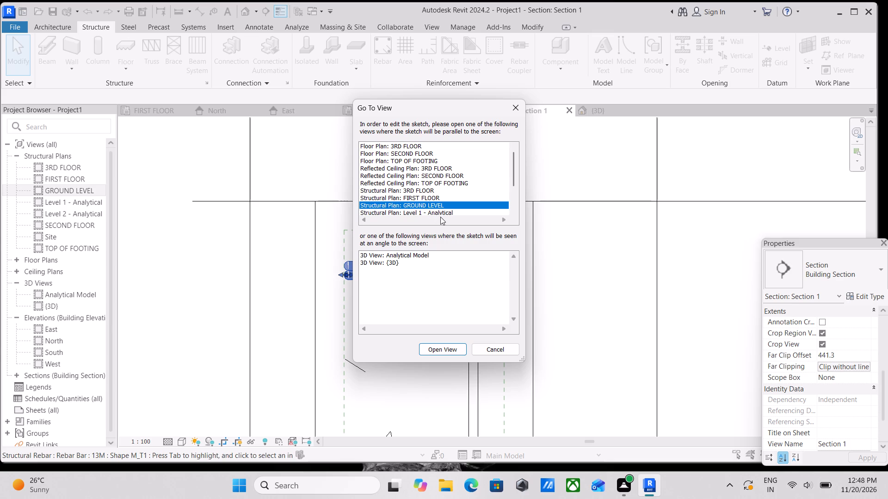
click(444, 348)
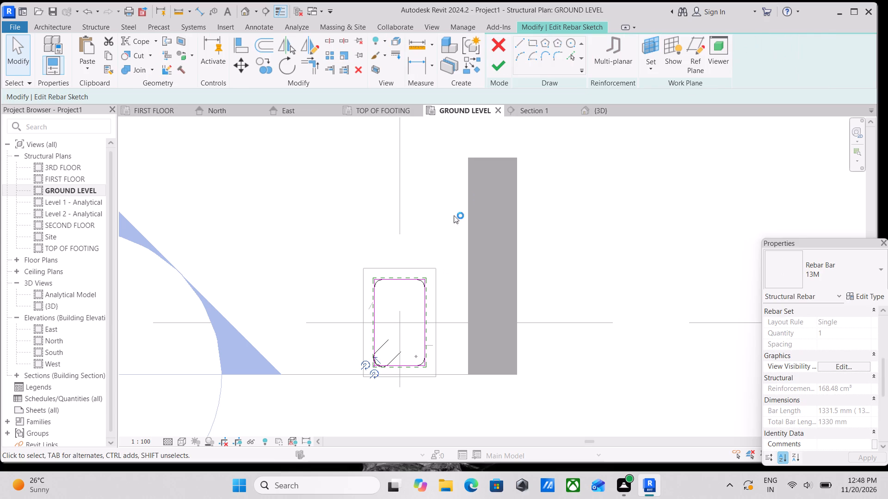
click(499, 59)
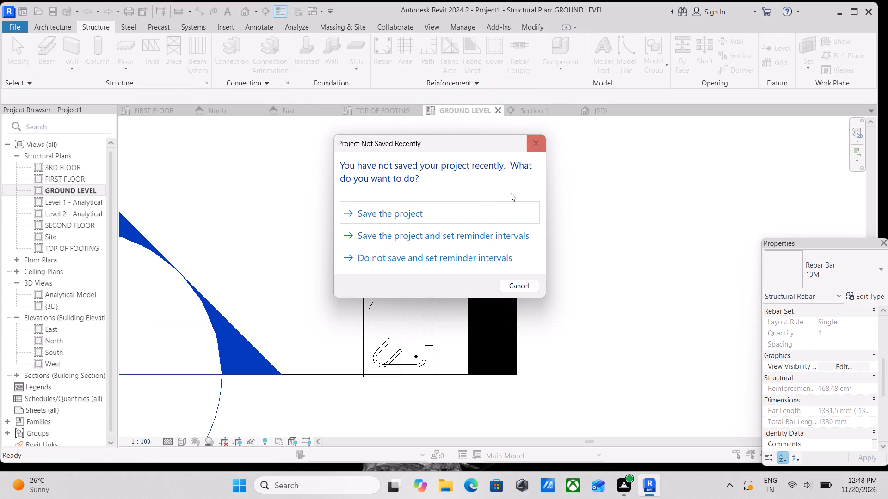
click(534, 151)
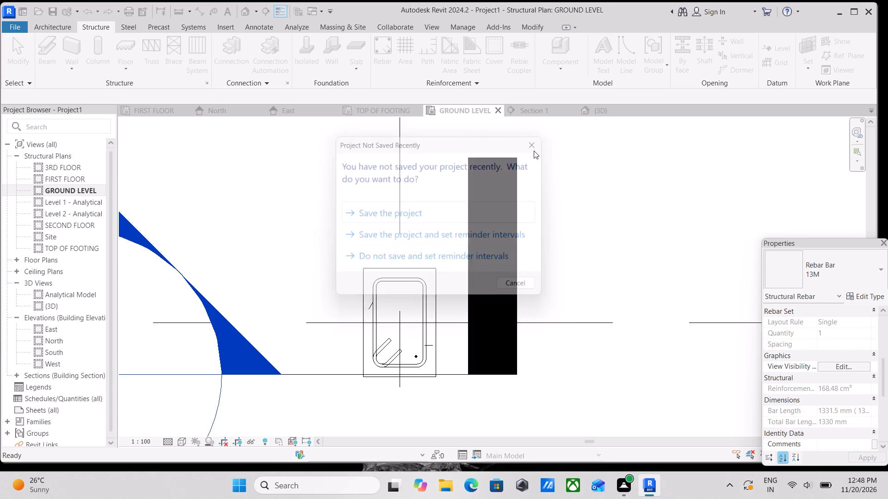
Nudge the straight 13M bar into the tie's hooked corner, about 222 mm from the column's right face and 79.5 mm from its lower face.
scroll(416, 354, up, 4)
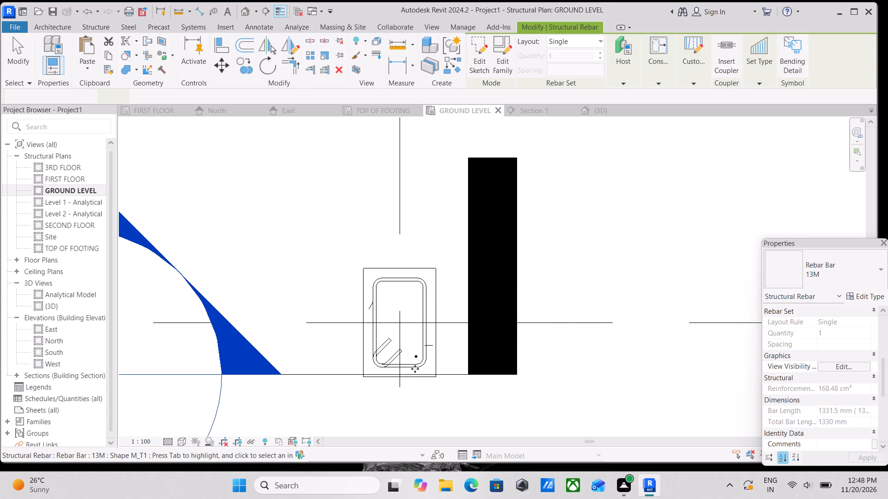
scroll(415, 369, up, 2)
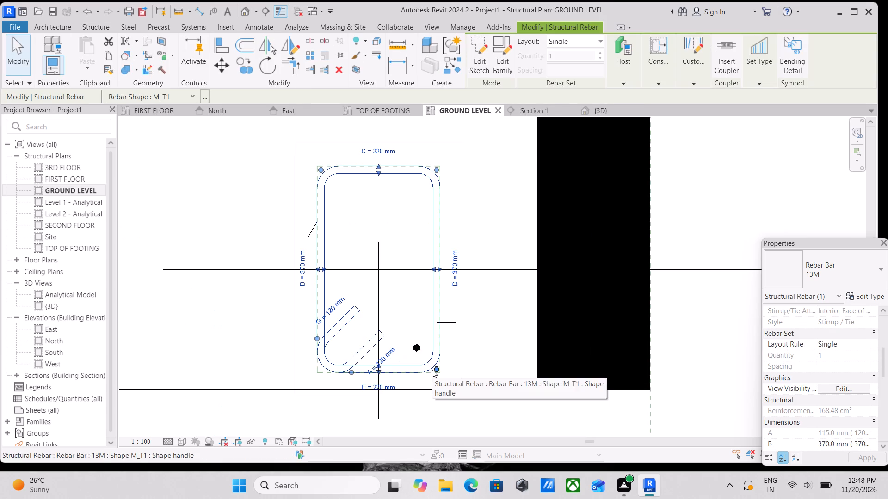
key(Escape)
click(420, 350)
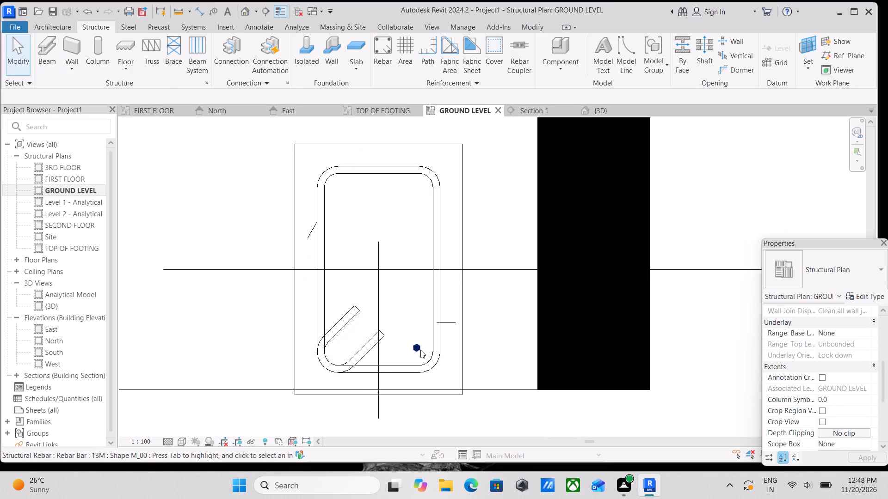
key(Left)
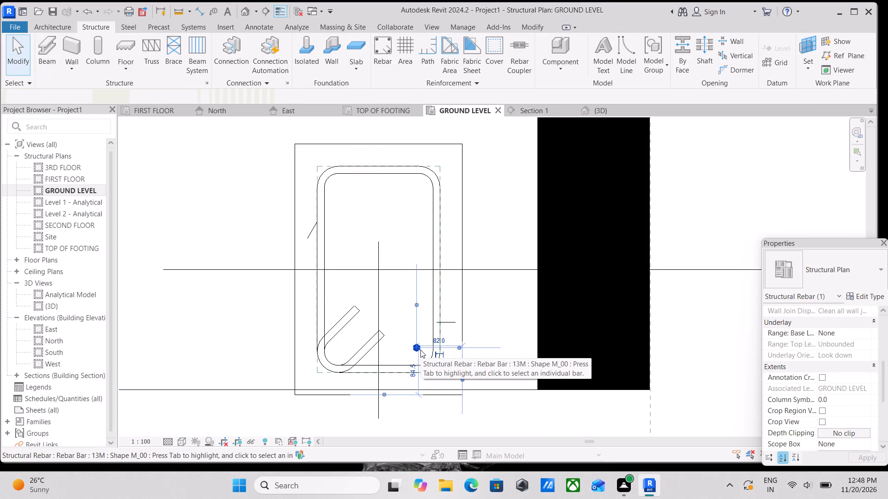
key(Left)
key(Left)
key(Left)
key(Left)
key(Left)
key(Left)
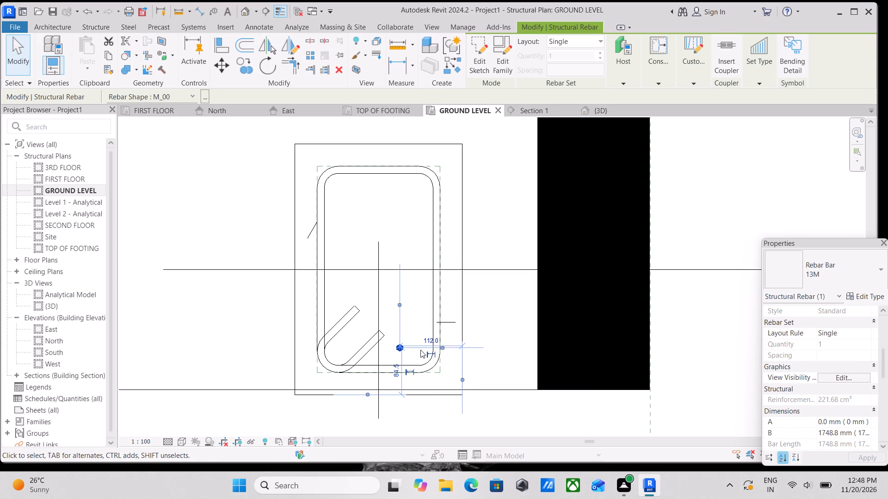
key(Left)
key(Left)
key(Left)
key(Left)
key(Left)
key(Left)
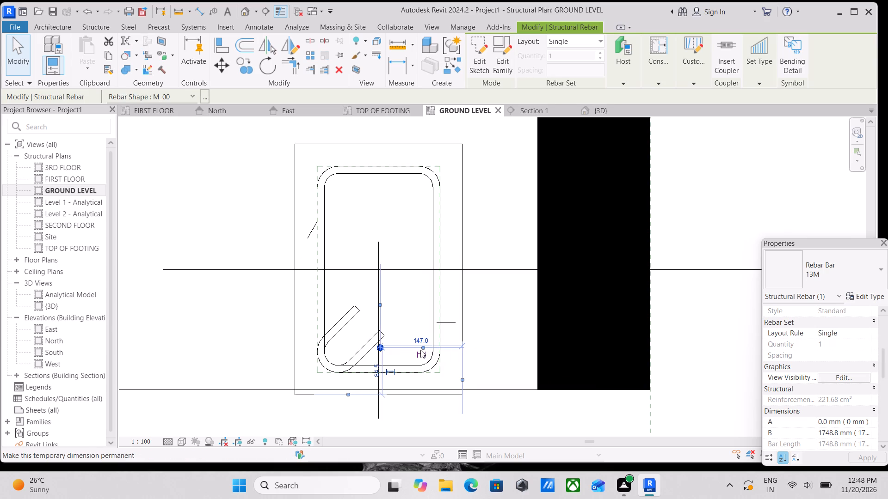
key(Left)
key(Left)
key(Left)
key(Left)
key(Left)
key(Left)
key(Left)
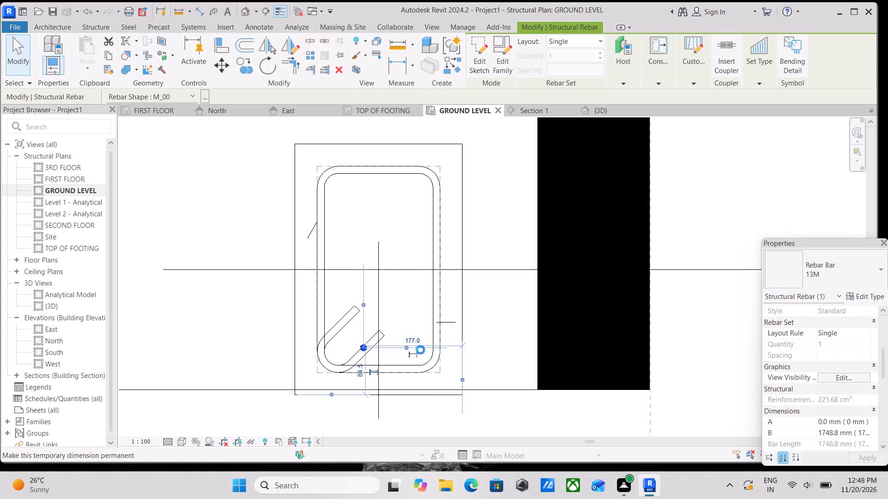
key(Left)
key(Left)
key(Left)
key(Left)
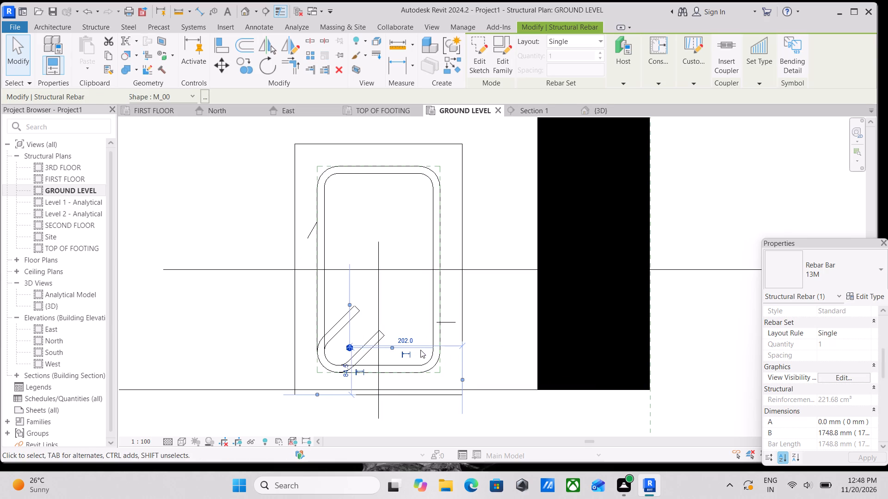
key(Left)
key(Left)
key(Left)
key(Left)
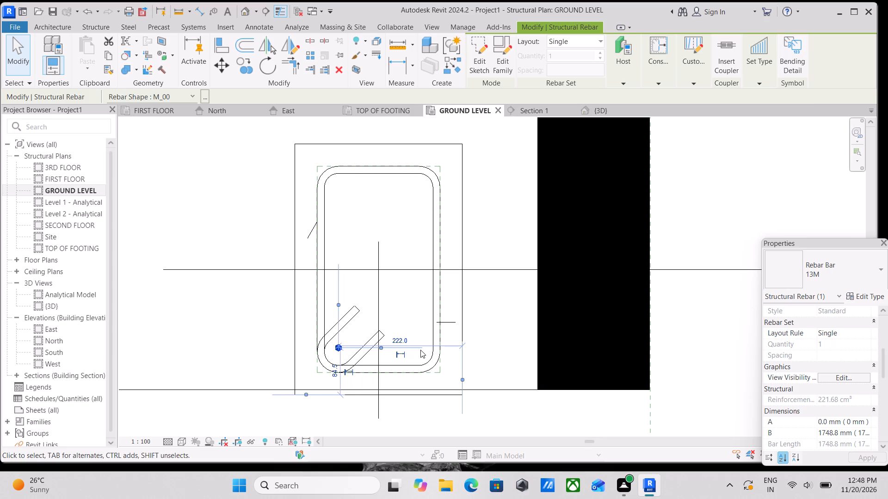
key(Down)
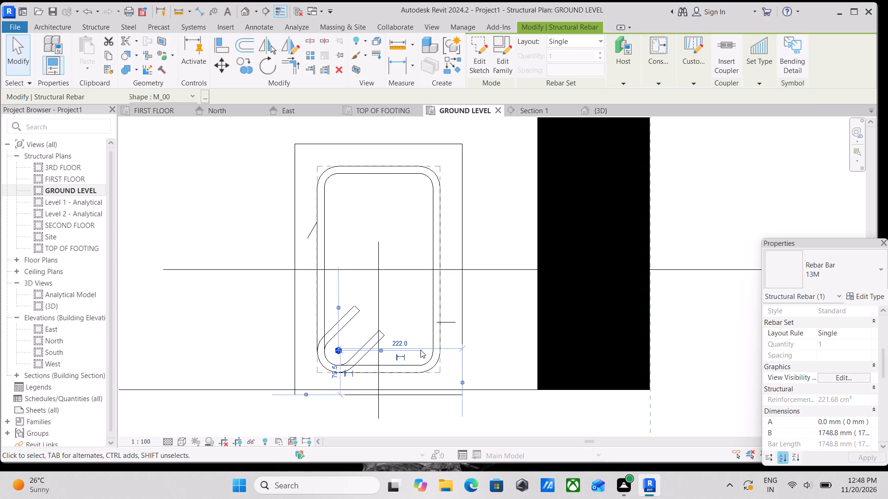
key(Escape)
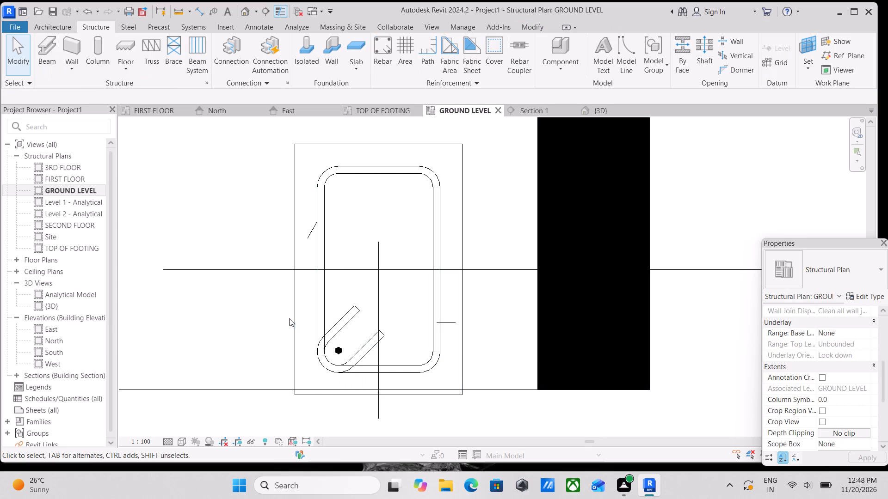
Inspect the straight 13M bar's position against the bend and hooks of the M_T1 tie.
scroll(399, 382, up, 2)
scroll(320, 349, up, 1)
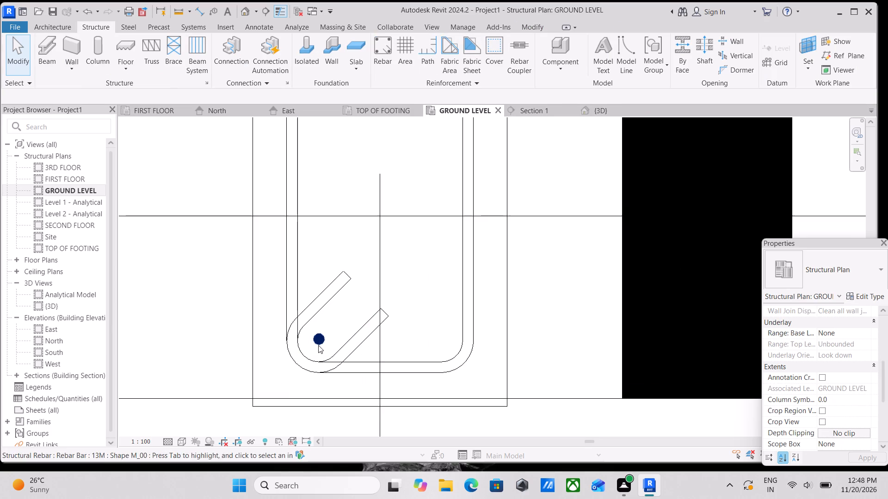
double_click(318, 342)
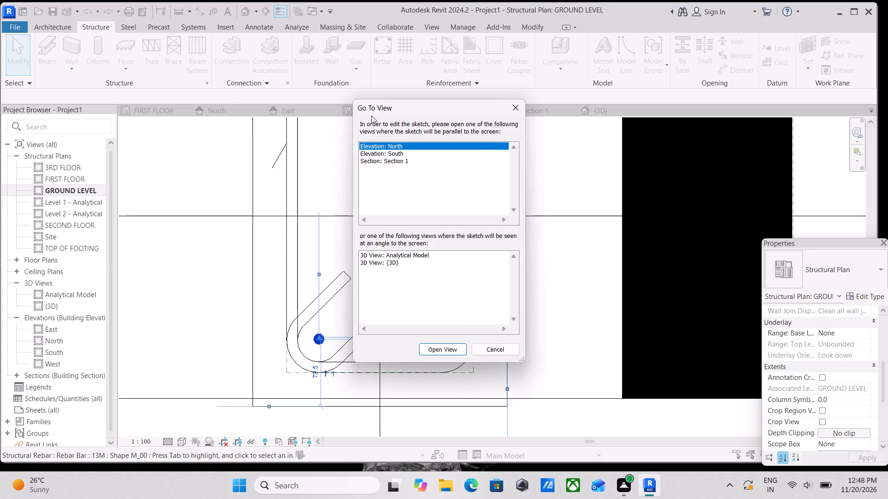
click(524, 102)
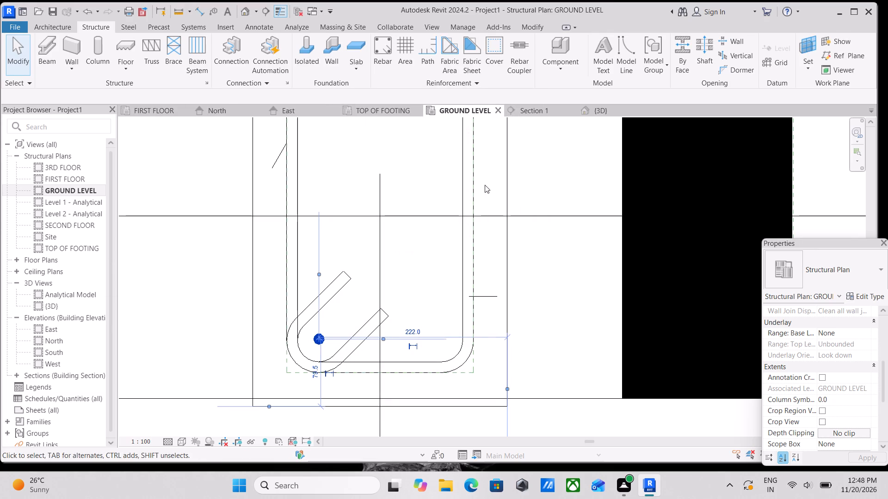
scroll(317, 318, down, 4)
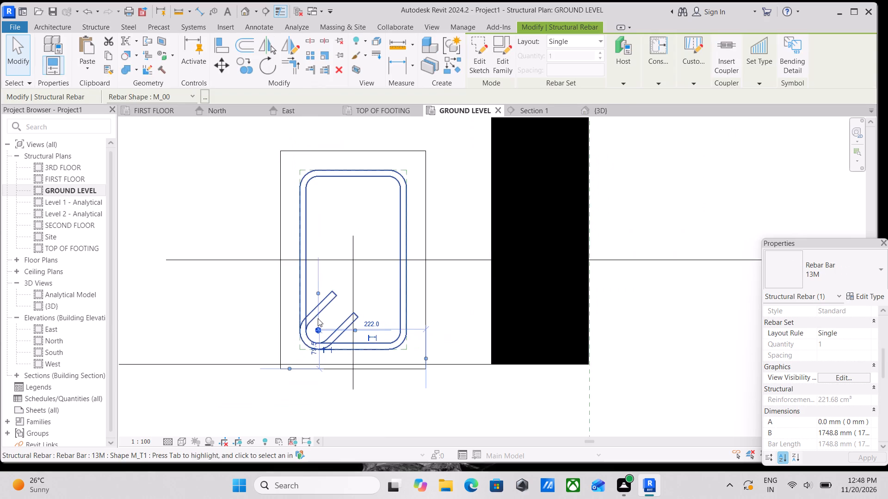
scroll(317, 330, up, 4)
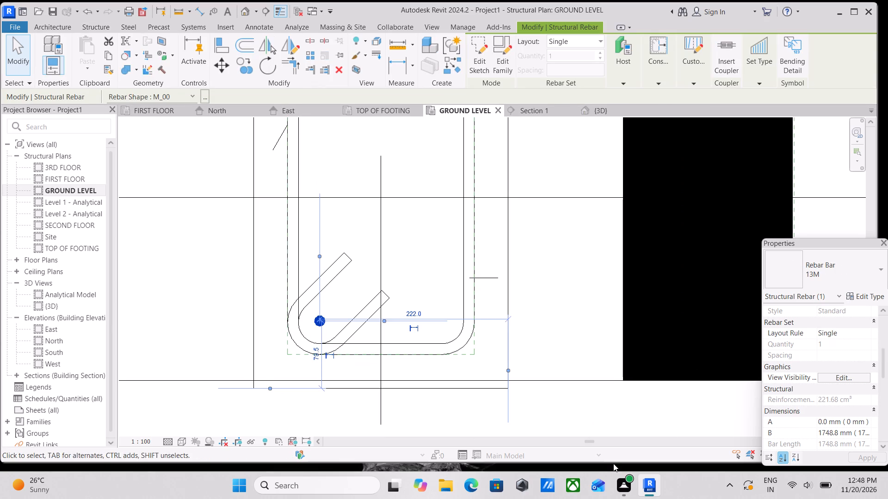
scroll(449, 274, up, 3)
scroll(382, 235, down, 4)
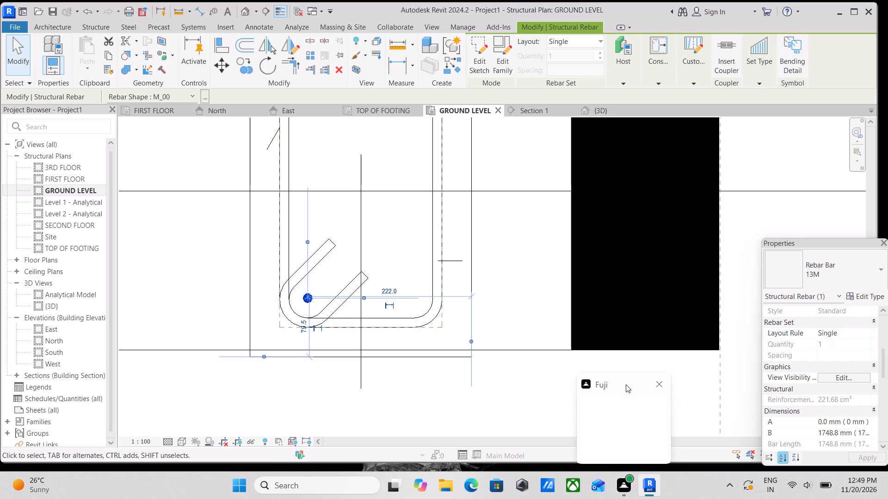
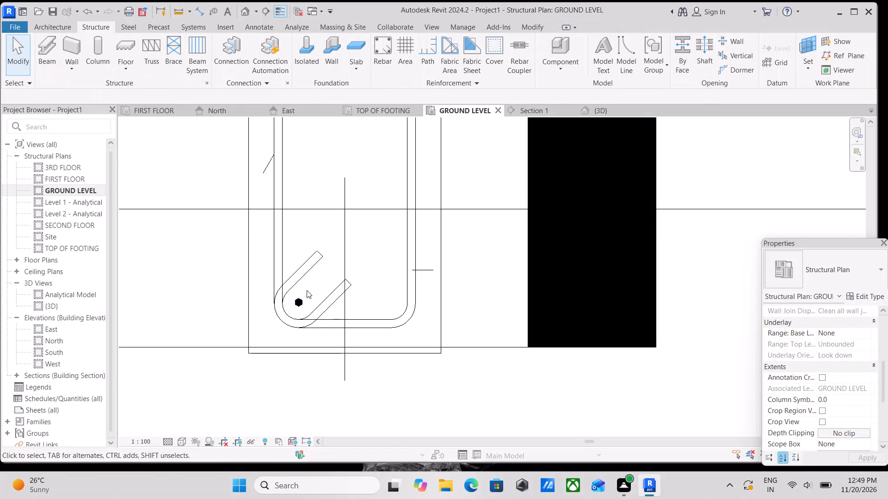
Examine the reinforced column's surroundings in the GROUND LEVEL plan, including the section marker, the grid lines and the neighbouring framing.
middle_drag(307, 290, 309, 327)
scroll(309, 327, up, 1)
key(Escape)
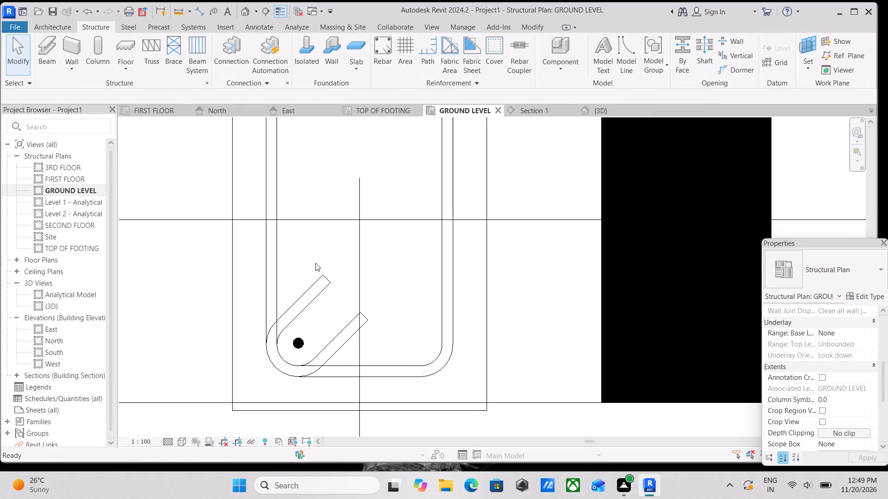
scroll(315, 261, down, 4)
middle_drag(315, 261, 364, 347)
scroll(331, 277, down, 3)
middle_drag(331, 277, 408, 305)
middle_drag(310, 256, 399, 298)
scroll(399, 298, up, 1)
scroll(338, 249, down, 2)
middle_drag(338, 249, 478, 348)
scroll(478, 348, up, 1)
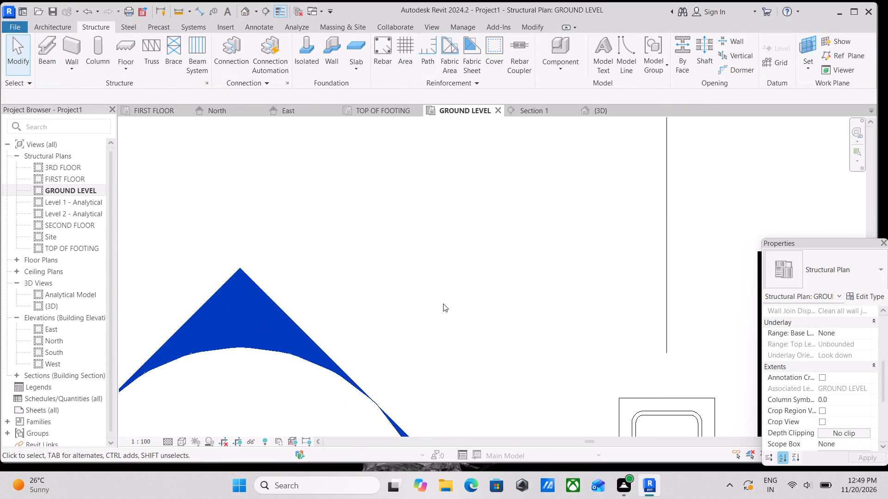
scroll(450, 304, down, 5)
middle_drag(437, 302, 387, 302)
scroll(404, 255, down, 5)
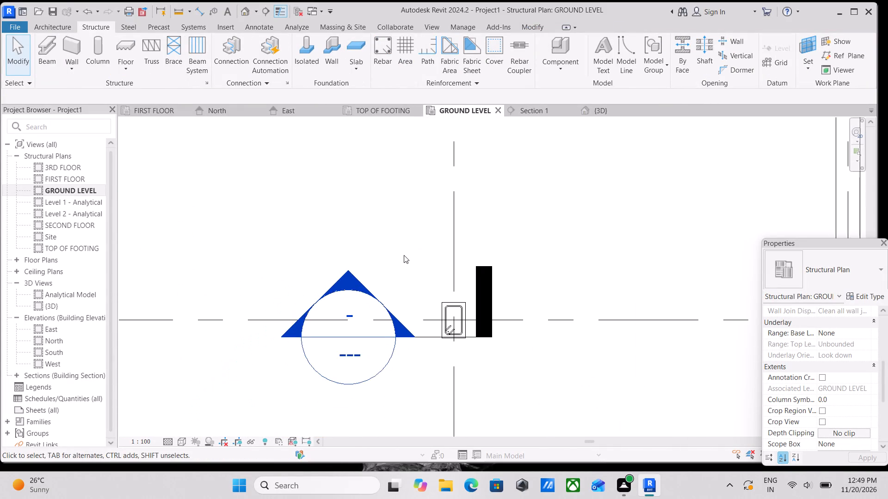
scroll(404, 255, down, 3)
scroll(404, 255, up, 1)
scroll(404, 255, down, 8)
scroll(450, 267, up, 2)
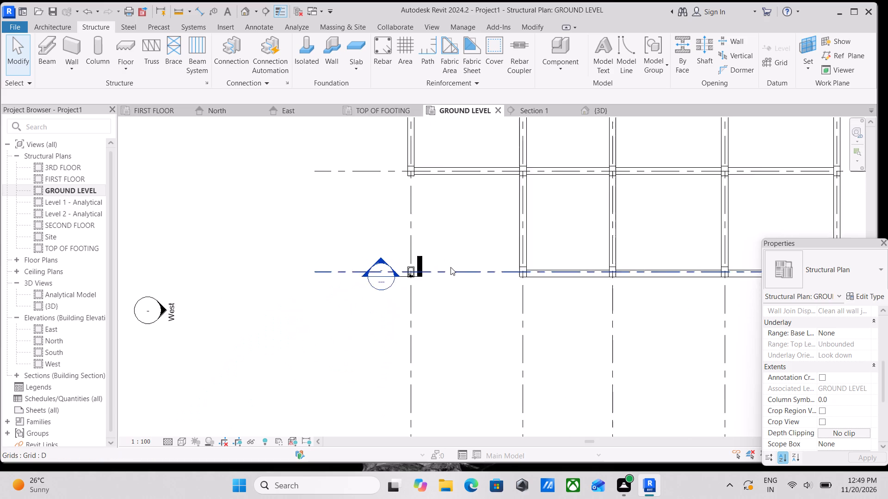
Inspect the column's M_T1 tie at grid D again, focusing on the vertical bar in its hooked corner.
scroll(450, 267, up, 13)
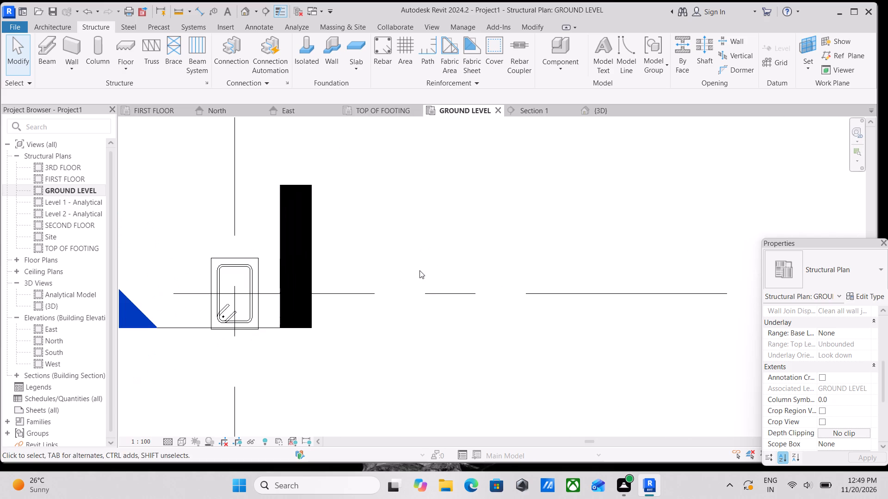
scroll(389, 280, up, 3)
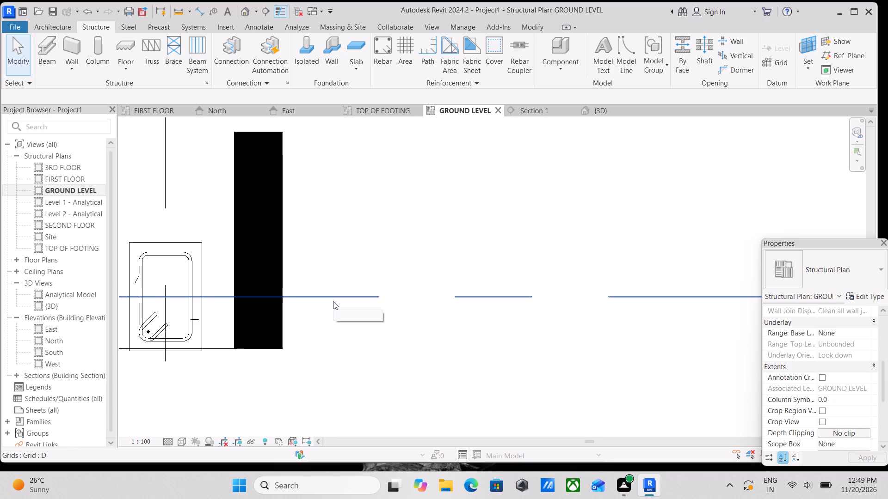
scroll(203, 310, up, 2)
scroll(115, 345, up, 2)
middle_drag(183, 342, 265, 335)
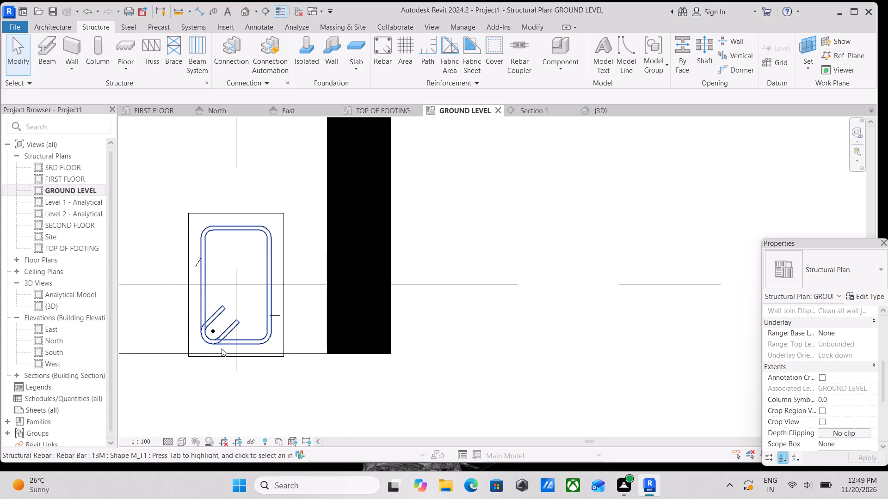
scroll(222, 348, up, 6)
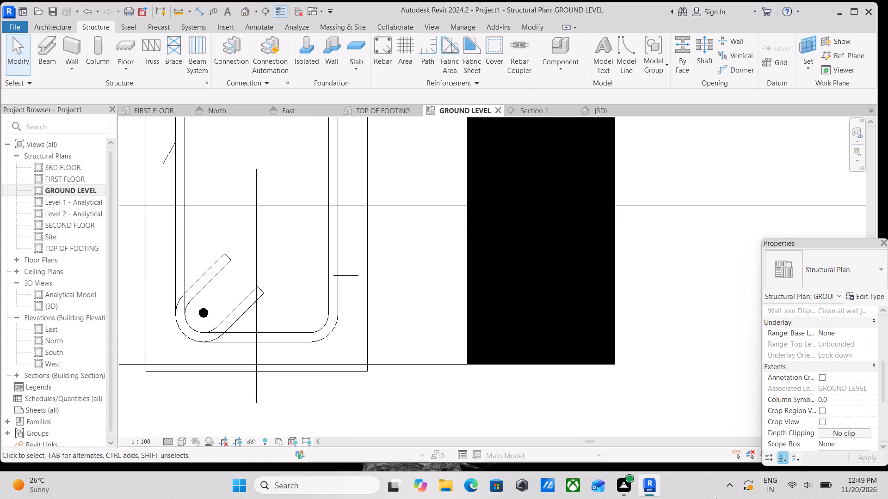
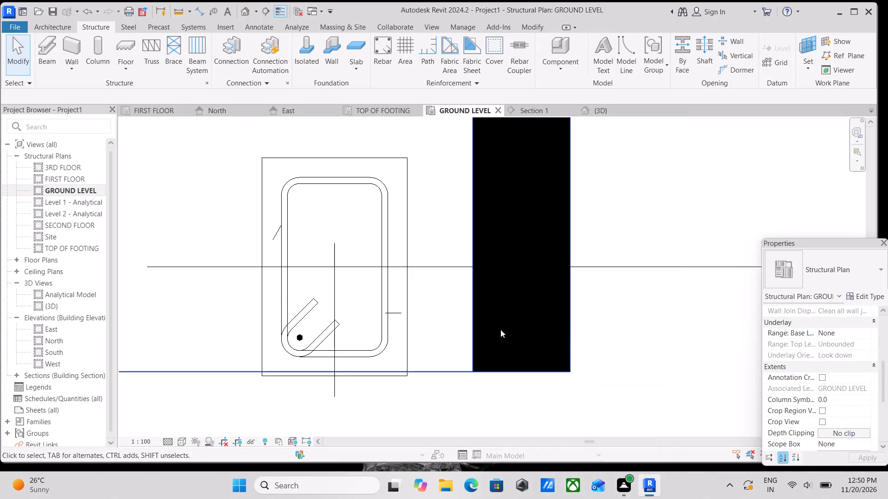
Survey the GROUND LEVEL plan from the reinforced column and its section marker across the concrete beam and column grid.
scroll(245, 273, down, 2)
middle_drag(245, 273, 488, 333)
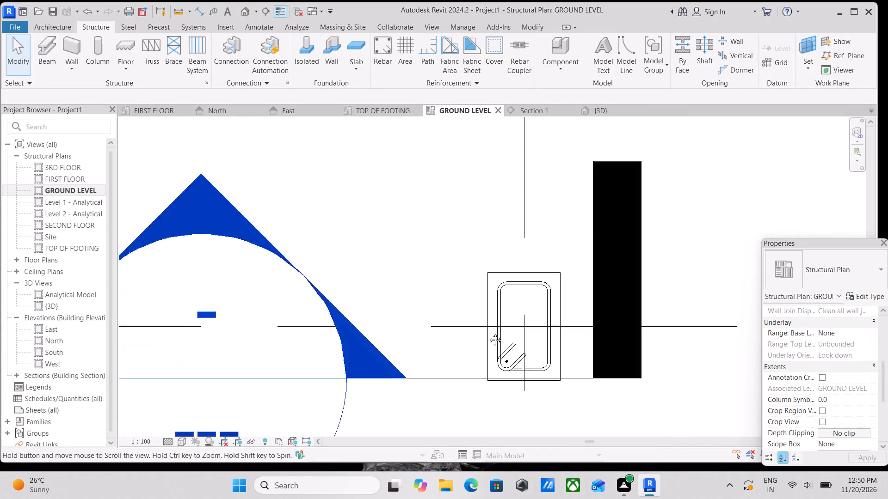
middle_drag(488, 333, 494, 335)
middle_drag(324, 299, 468, 336)
middle_drag(412, 340, 559, 424)
scroll(435, 320, down, 4)
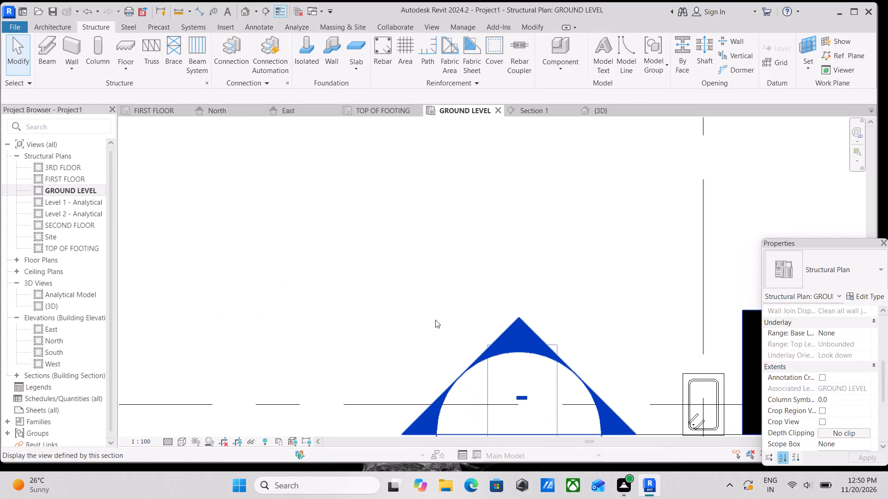
scroll(437, 319, down, 5)
scroll(521, 316, down, 4)
middle_drag(521, 316, 409, 313)
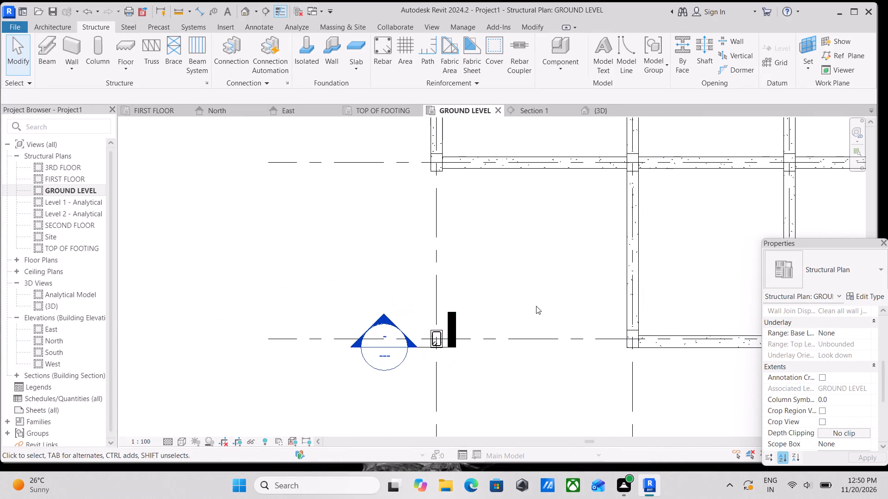
middle_drag(530, 307, 424, 365)
middle_drag(510, 278, 425, 369)
scroll(498, 256, down, 1)
middle_drag(498, 257, 456, 339)
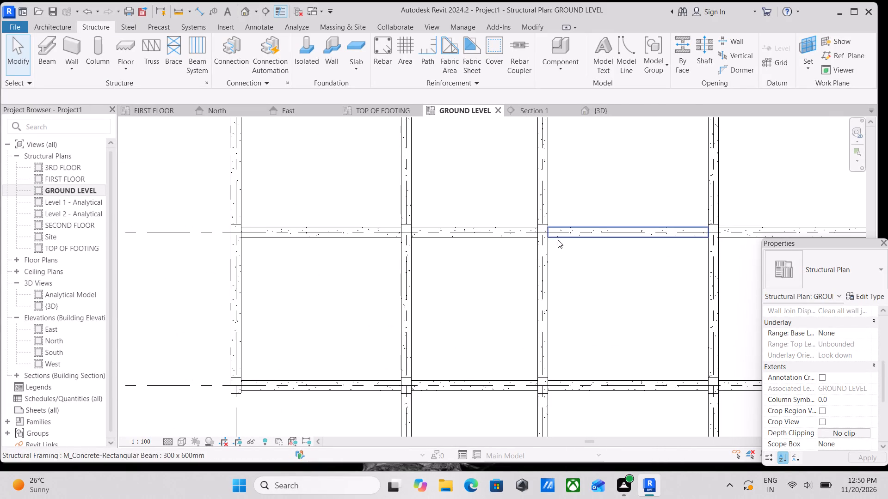
middle_drag(558, 240, 464, 315)
scroll(491, 305, up, 2)
scroll(530, 281, down, 3)
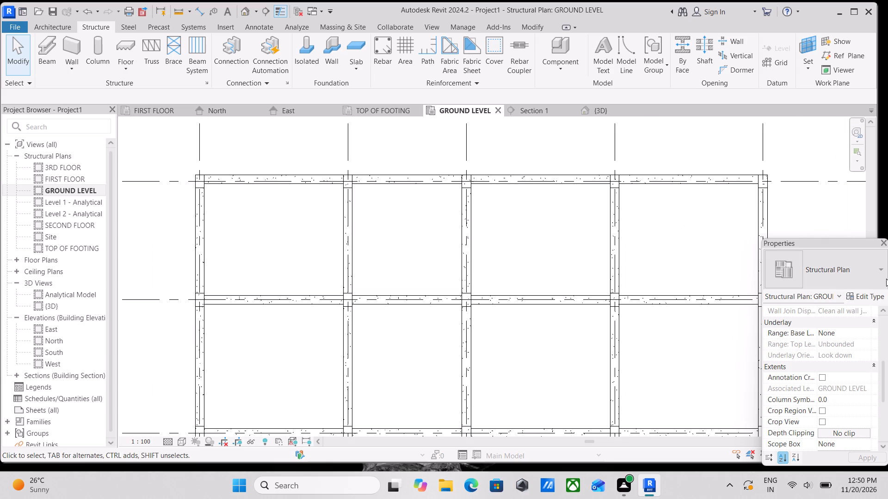
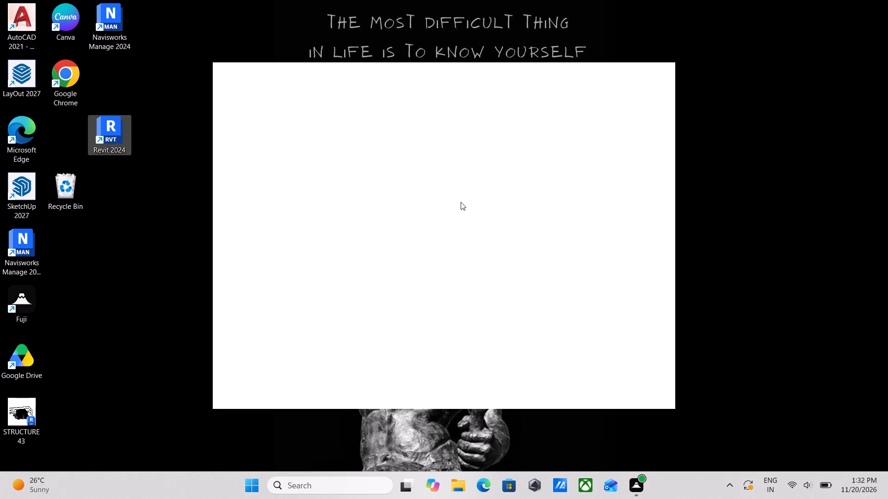
Launch Revit 2024 from the desktop.
double_click(123, 134)
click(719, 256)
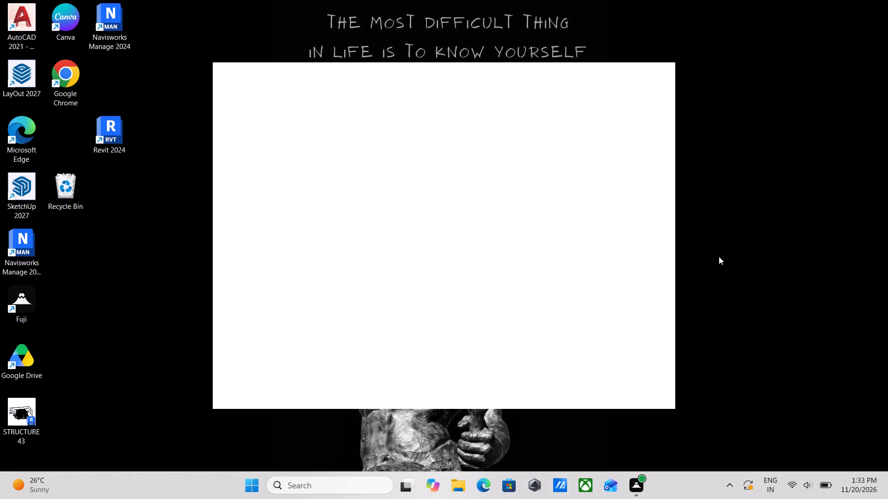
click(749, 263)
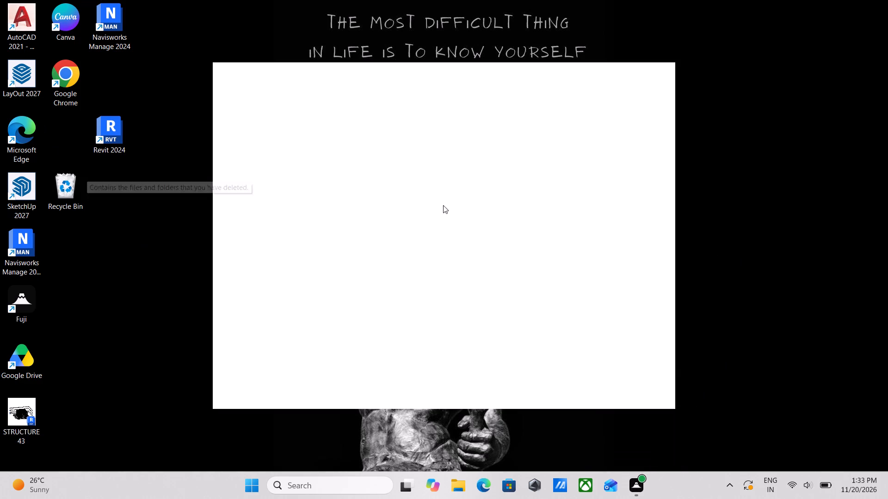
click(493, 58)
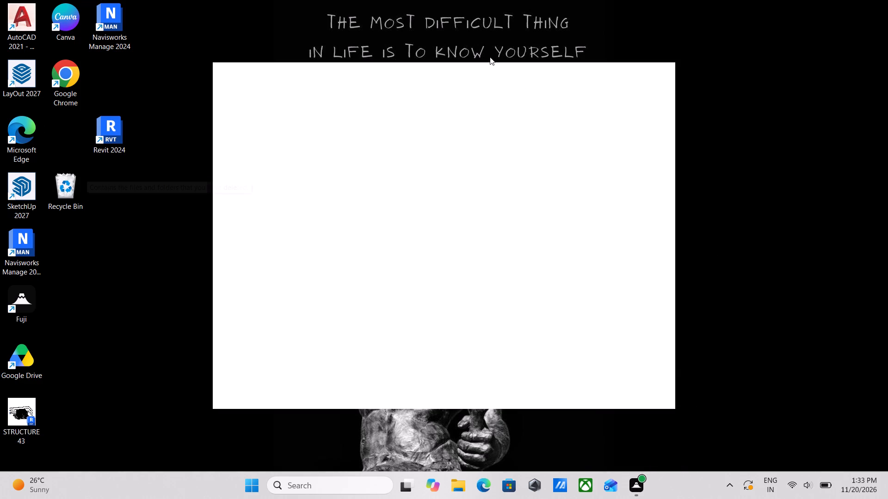
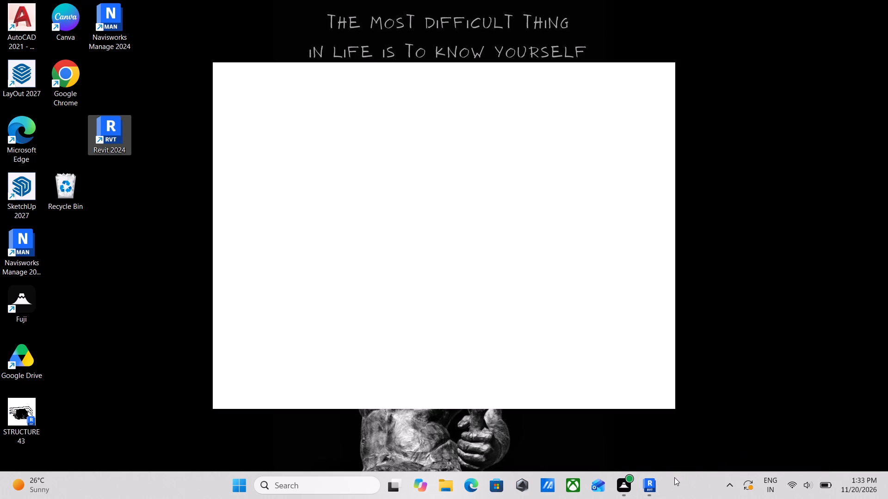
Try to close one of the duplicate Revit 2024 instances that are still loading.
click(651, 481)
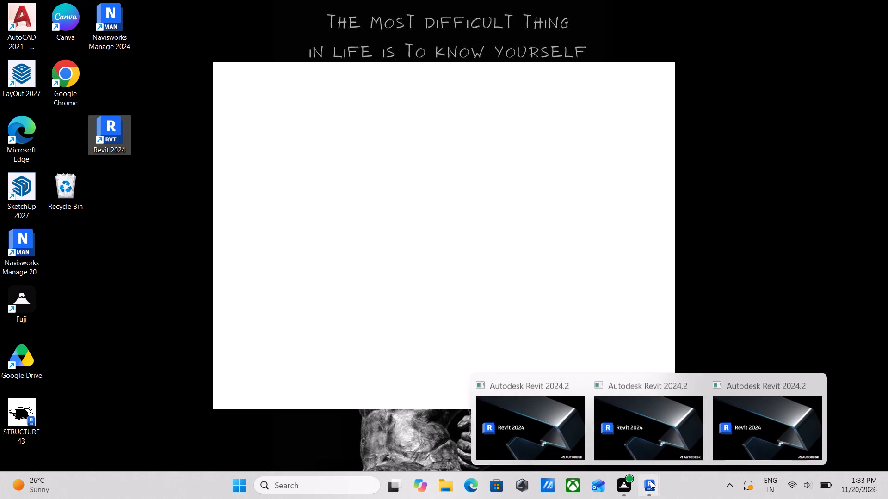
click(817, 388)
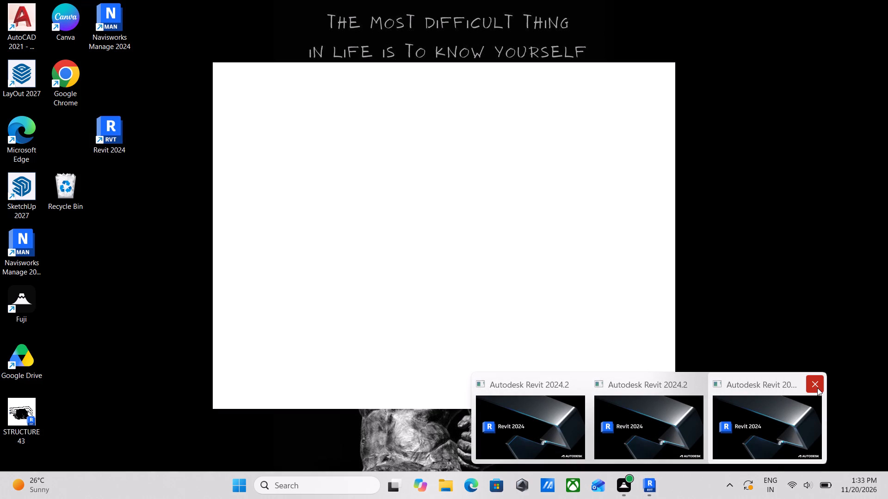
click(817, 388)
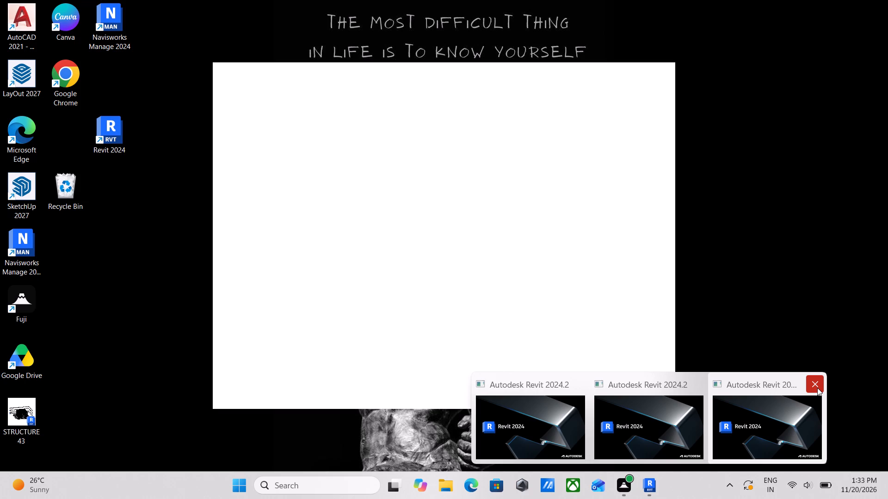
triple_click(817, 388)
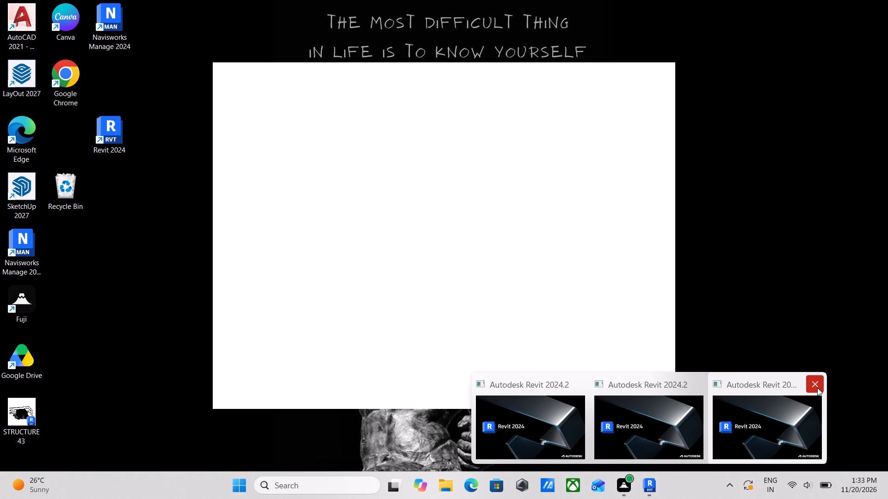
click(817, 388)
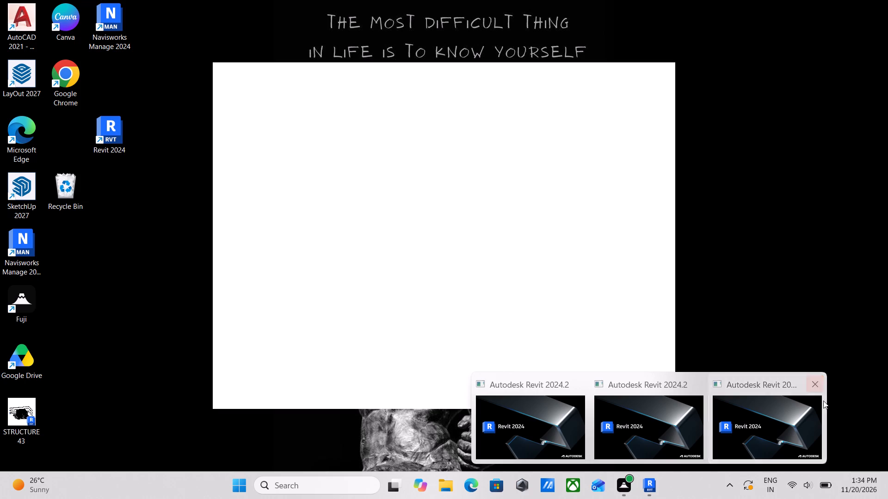
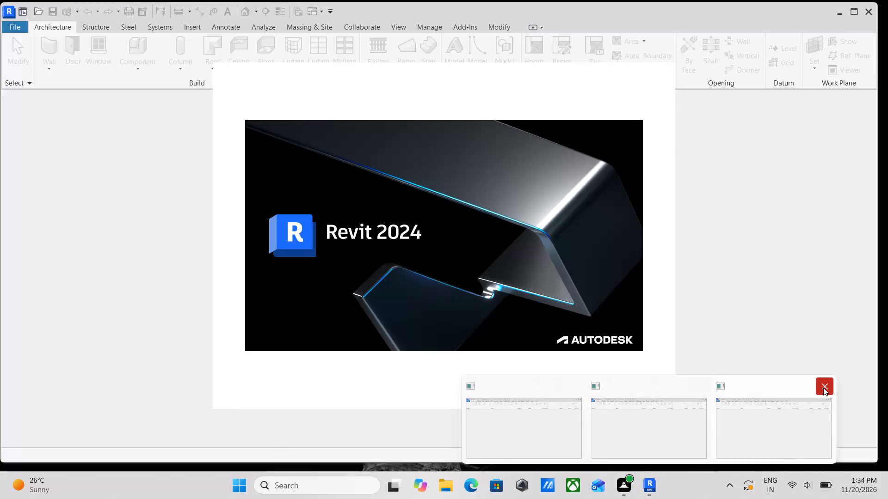
Close one of the duplicate Revit 2024 windows and bring a remaining instance's Home screen to the front.
click(823, 388)
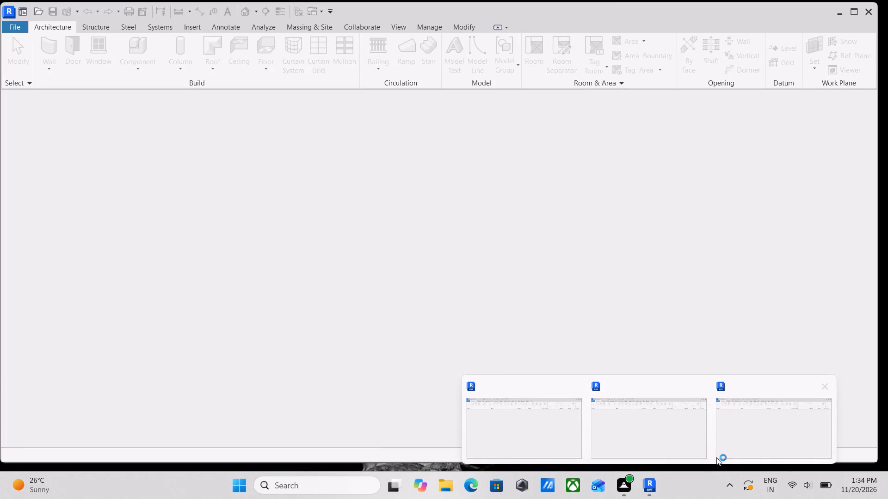
double_click(831, 384)
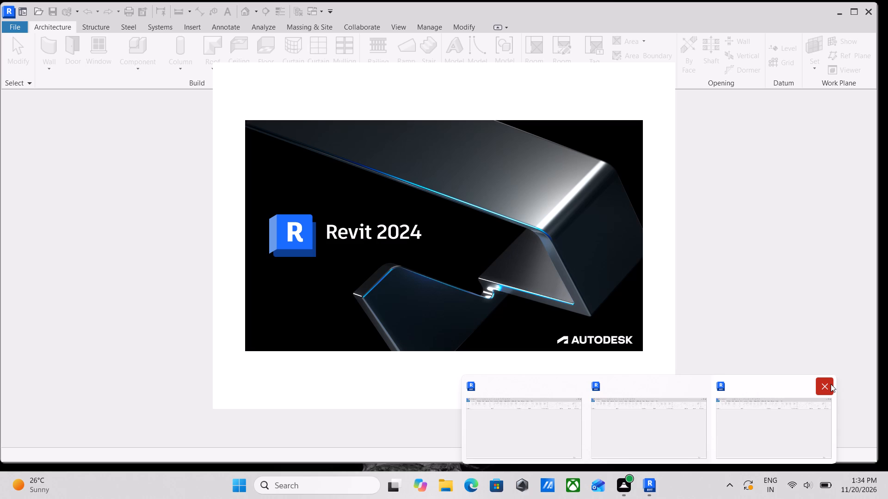
click(831, 384)
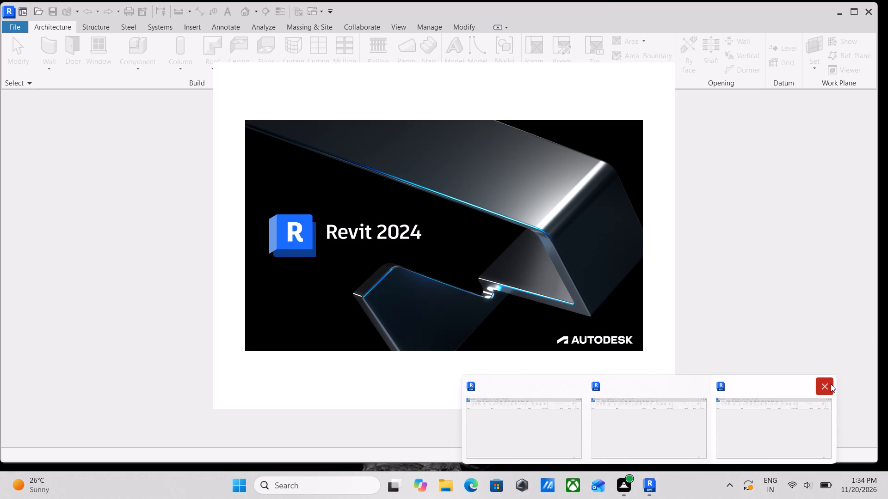
click(831, 384)
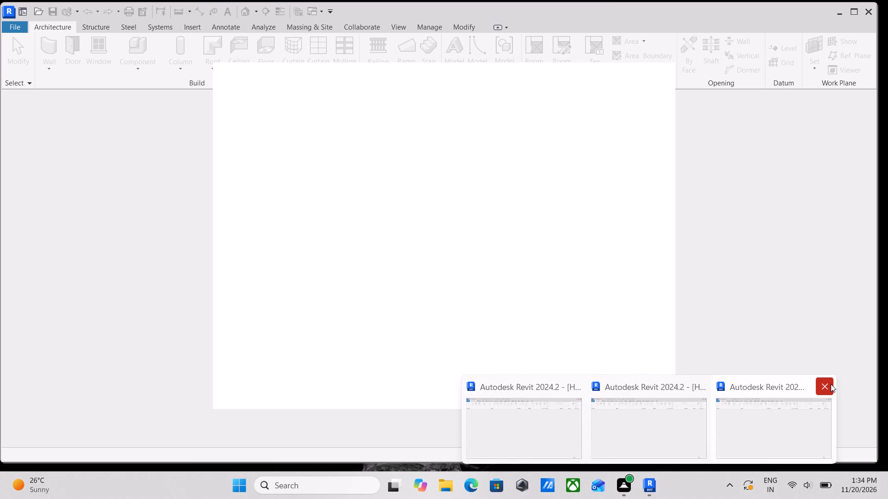
click(831, 384)
click(831, 384)
double_click(822, 389)
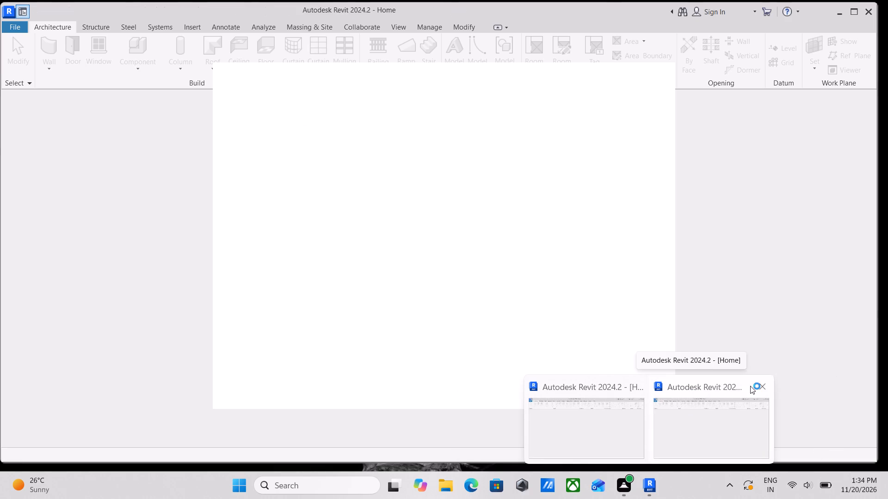
click(601, 429)
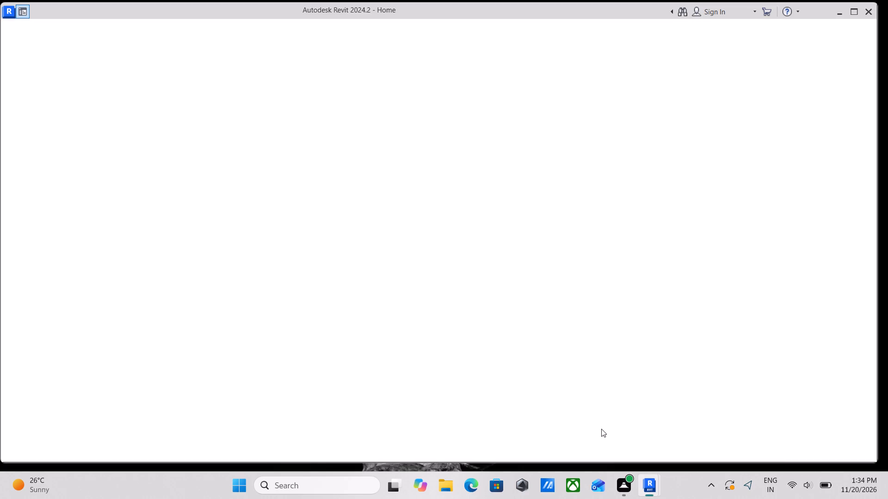
click(609, 426)
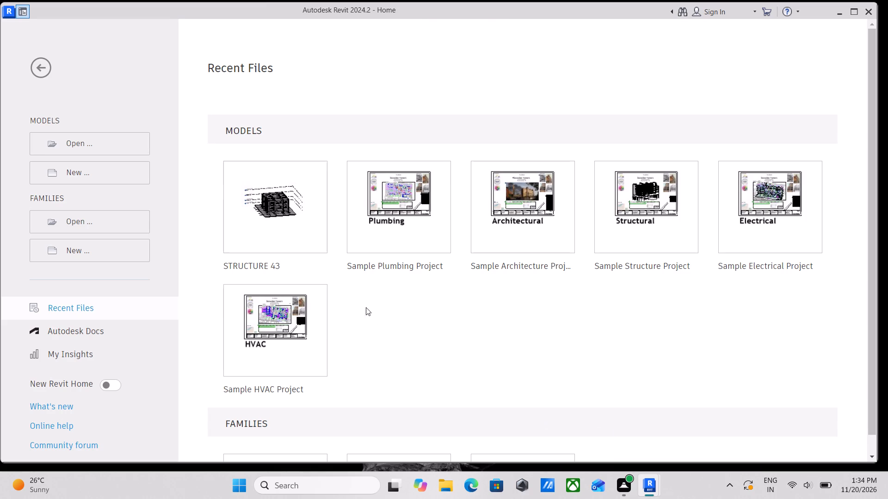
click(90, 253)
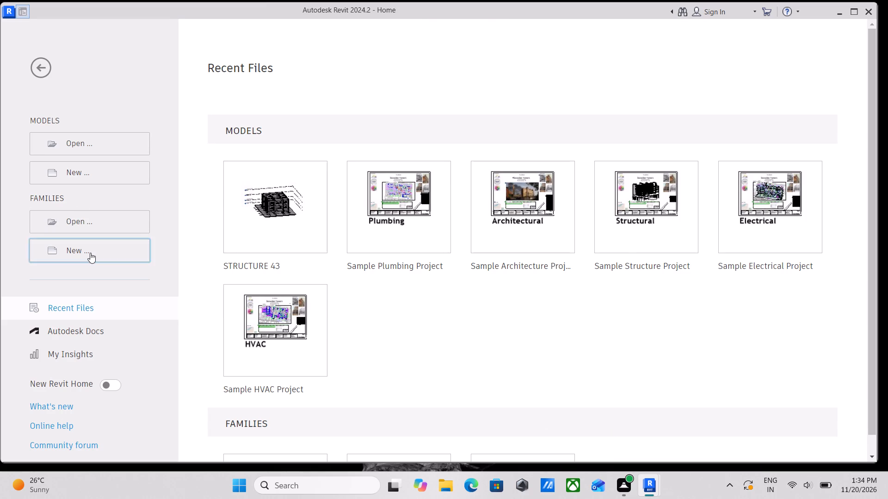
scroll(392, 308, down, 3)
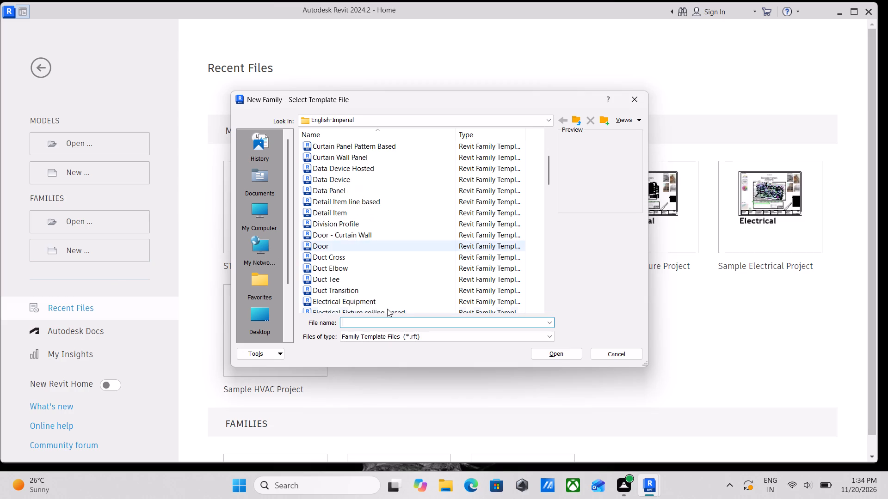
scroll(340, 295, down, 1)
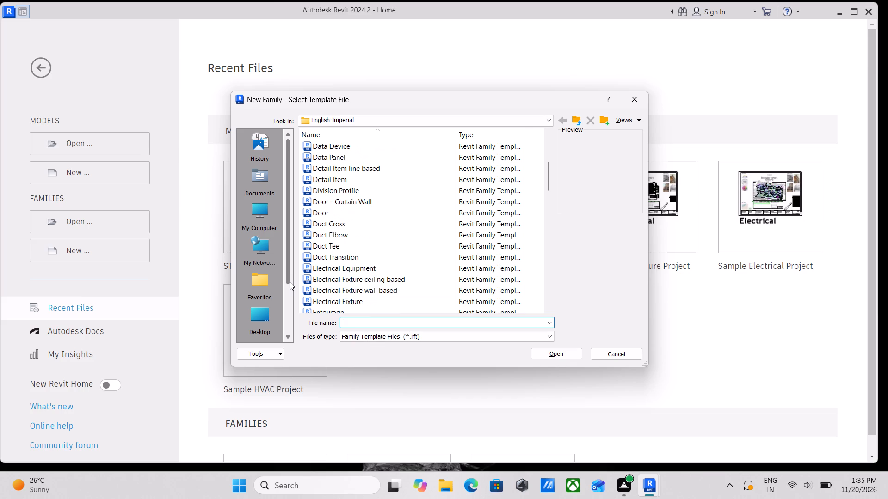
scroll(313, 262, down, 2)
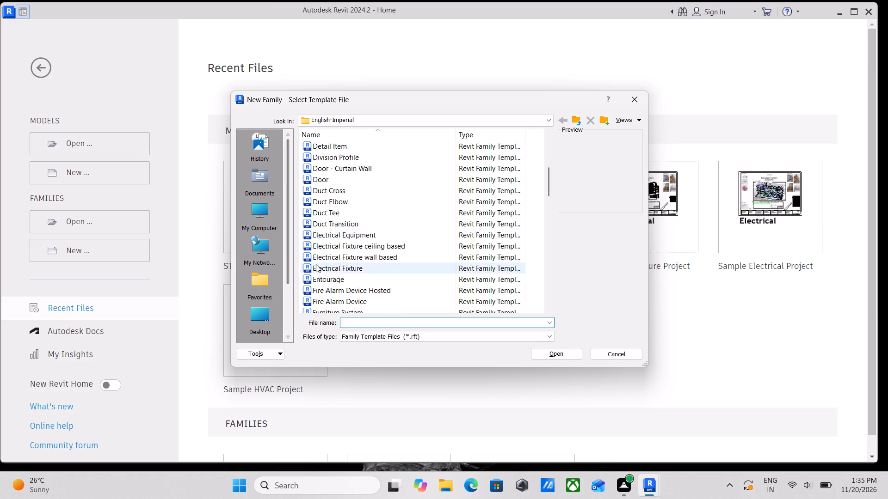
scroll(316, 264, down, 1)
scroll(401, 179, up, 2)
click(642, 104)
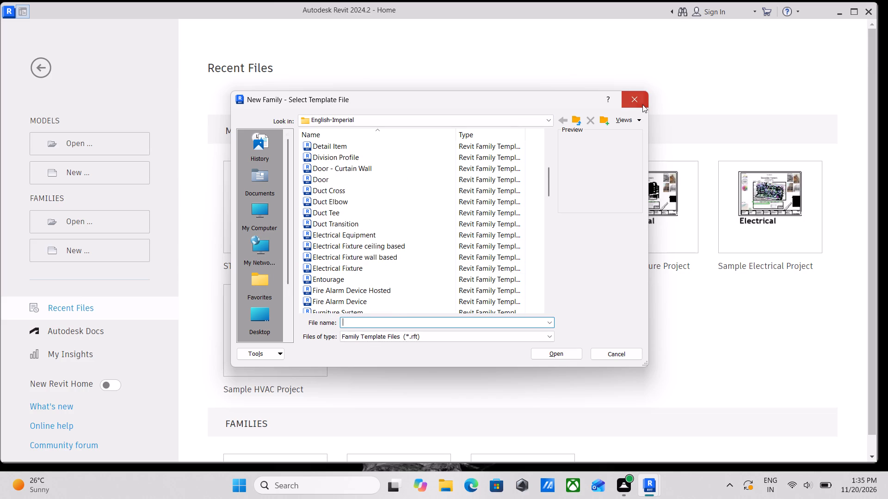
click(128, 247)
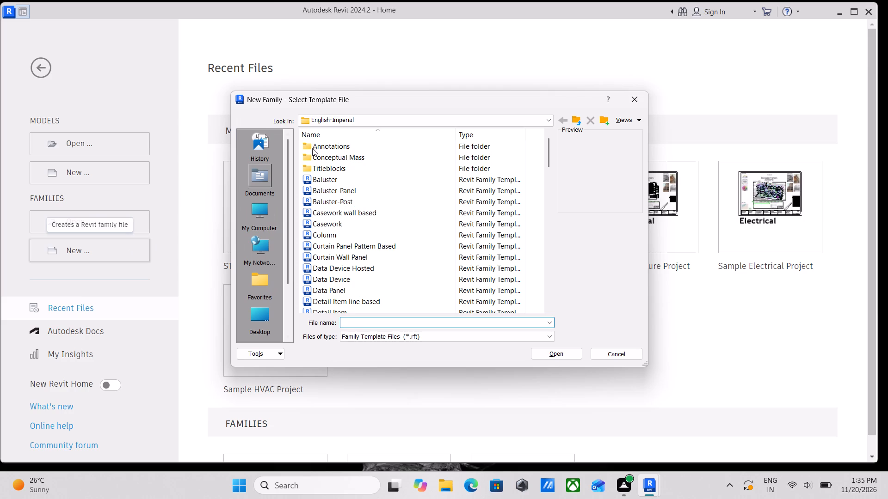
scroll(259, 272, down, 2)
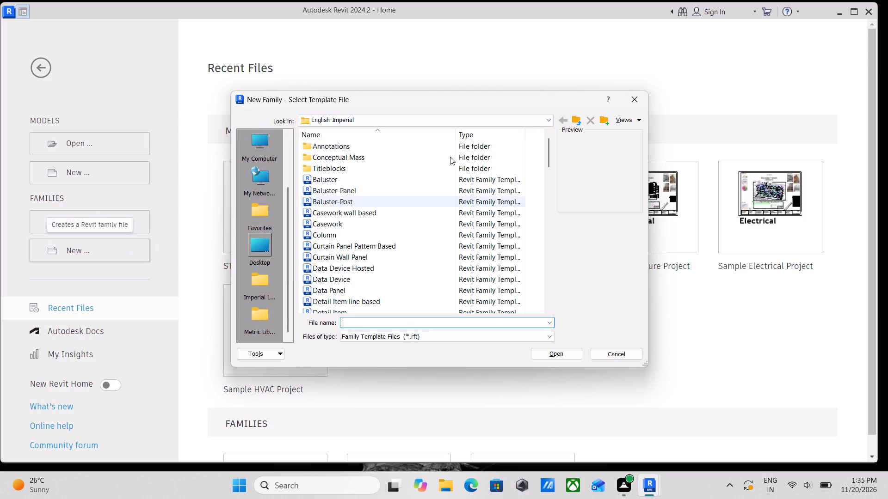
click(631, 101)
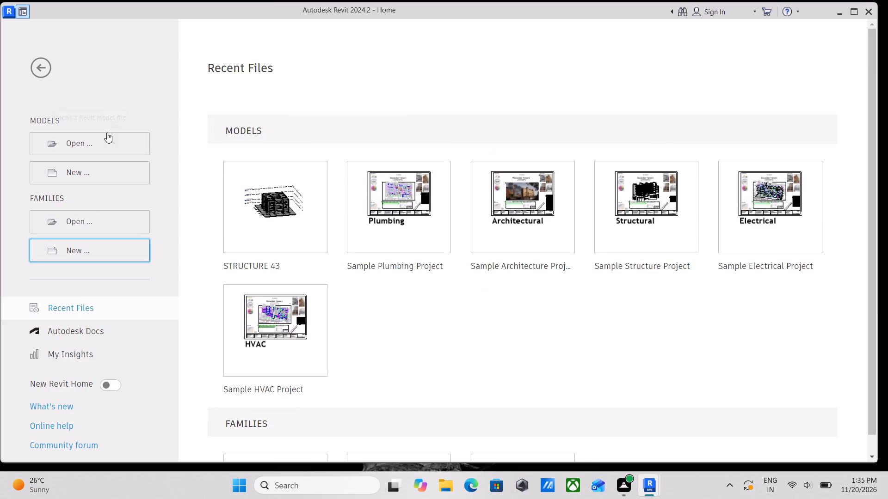
Create a new project from the Structural Analysis-DefaultMetric template.
click(110, 172)
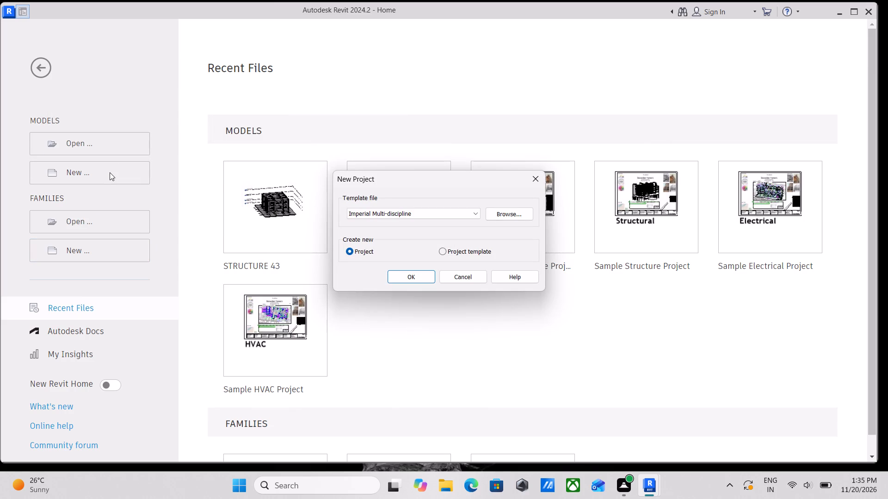
click(450, 213)
click(443, 256)
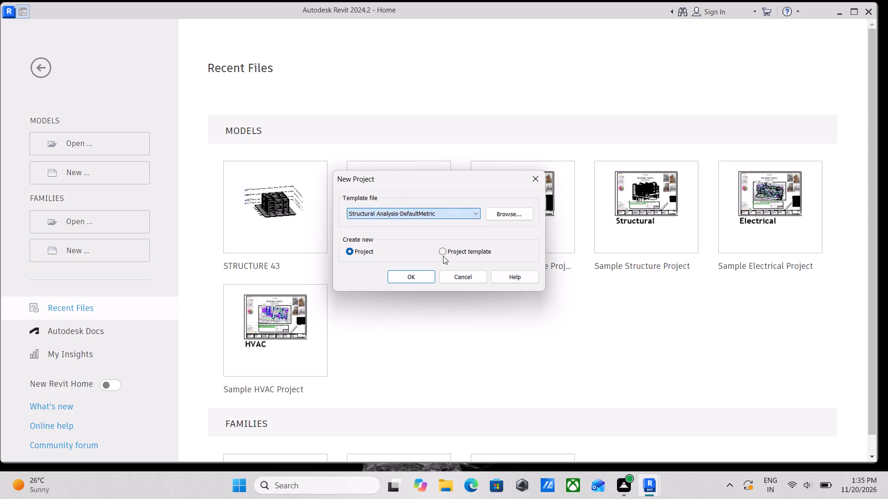
click(419, 275)
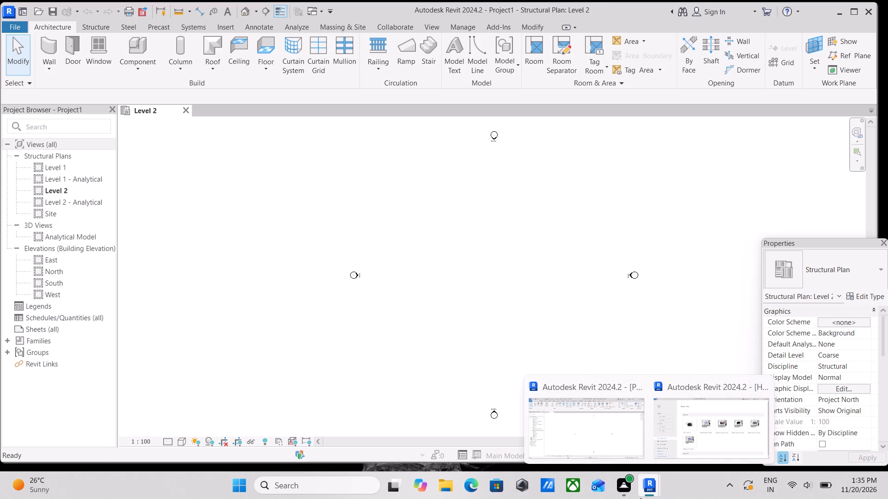
Open the East building elevation view.
scroll(532, 293, down, 3)
scroll(540, 303, up, 2)
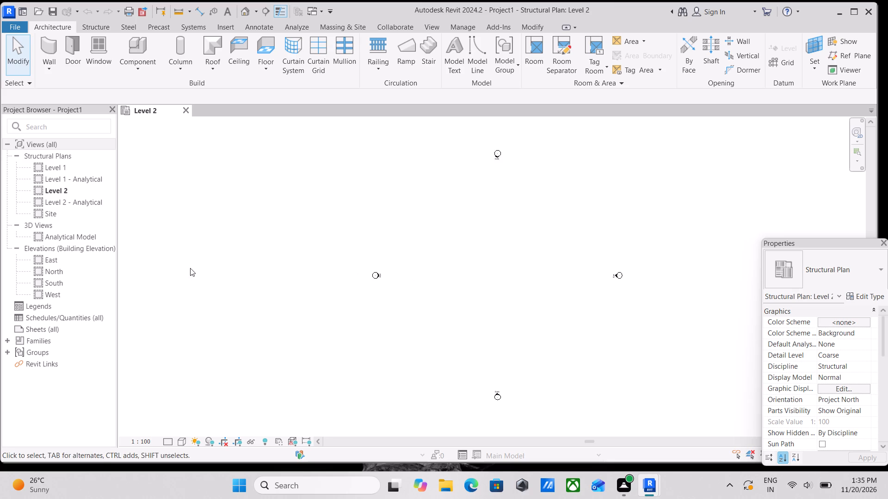
scroll(123, 262, up, 2)
double_click(57, 264)
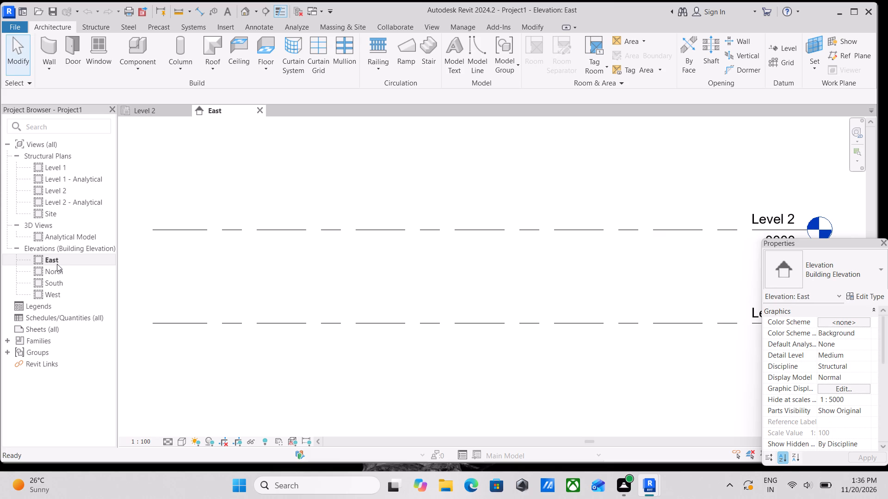
Add a level 6' below Level 1 with the Level tool, picking the Level 1 line with an offset of 6'.
scroll(304, 309, down, 1)
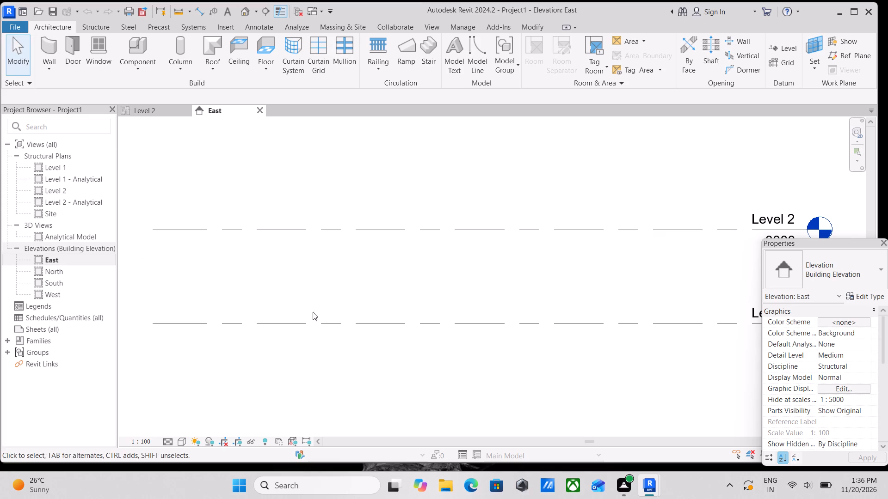
scroll(451, 312, down, 2)
scroll(489, 273, down, 3)
middle_drag(488, 270, 448, 250)
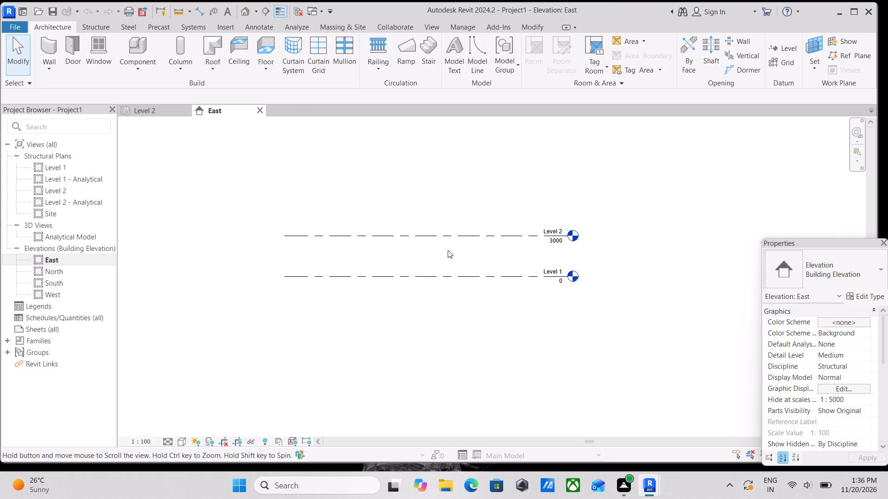
text(lll)
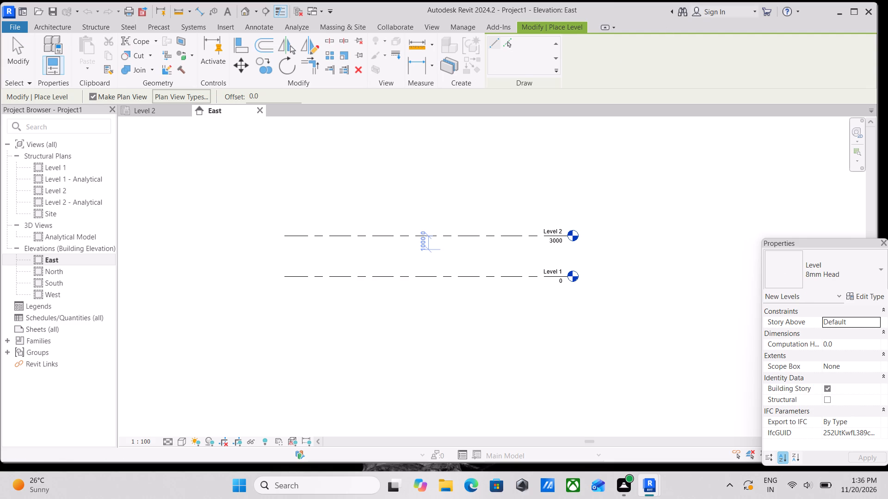
click(509, 42)
drag(266, 95, 146, 107)
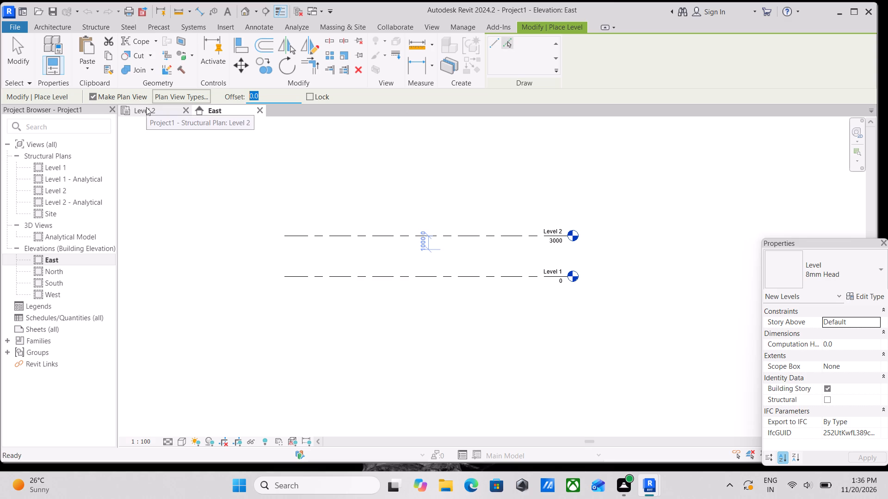
key(6)
key(apostrophe)
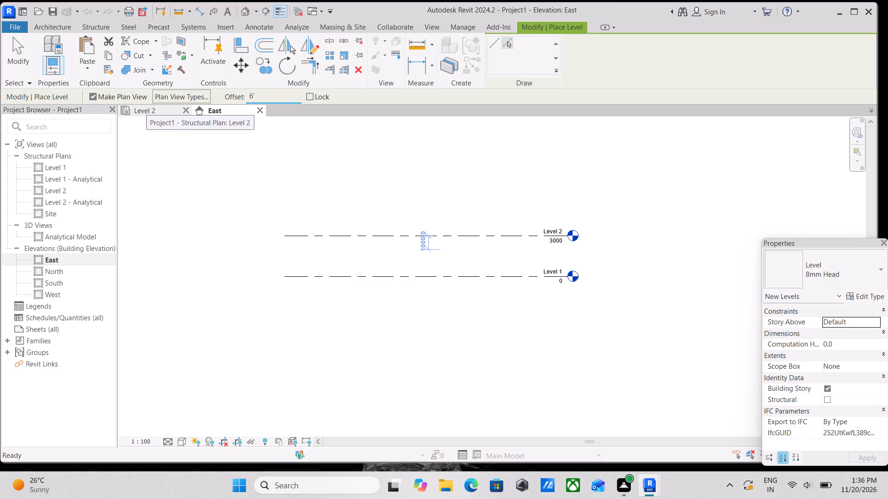
key(Return)
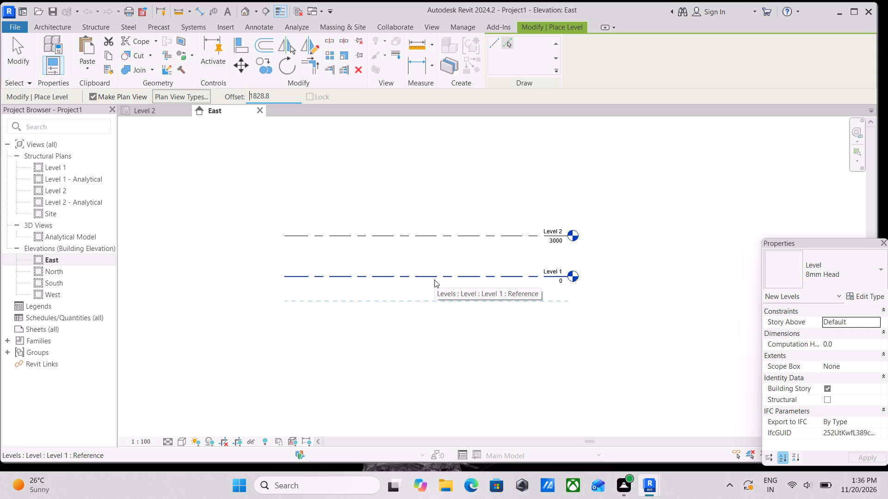
scroll(434, 280, up, 5)
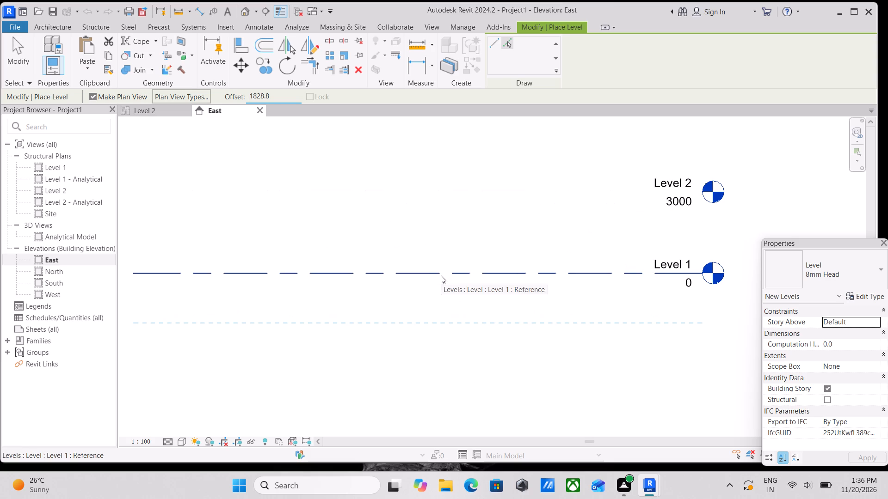
click(441, 275)
middle_drag(496, 314, 403, 347)
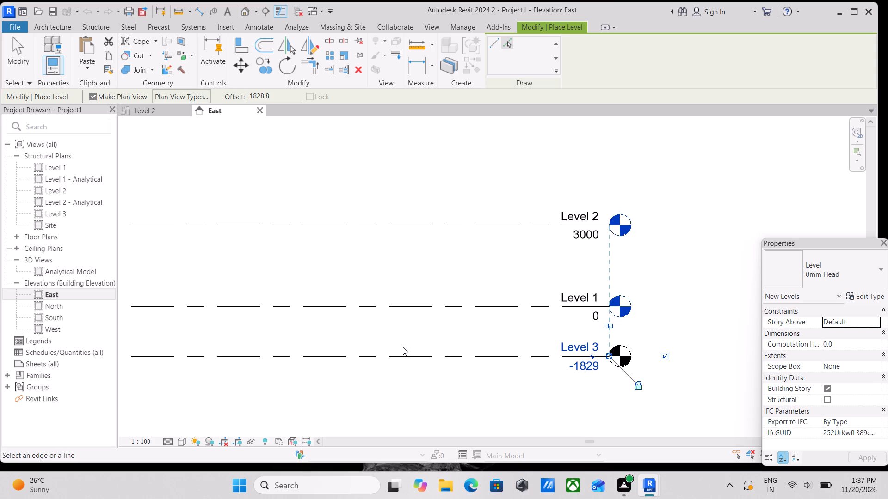
scroll(565, 322, up, 2)
scroll(536, 353, up, 1)
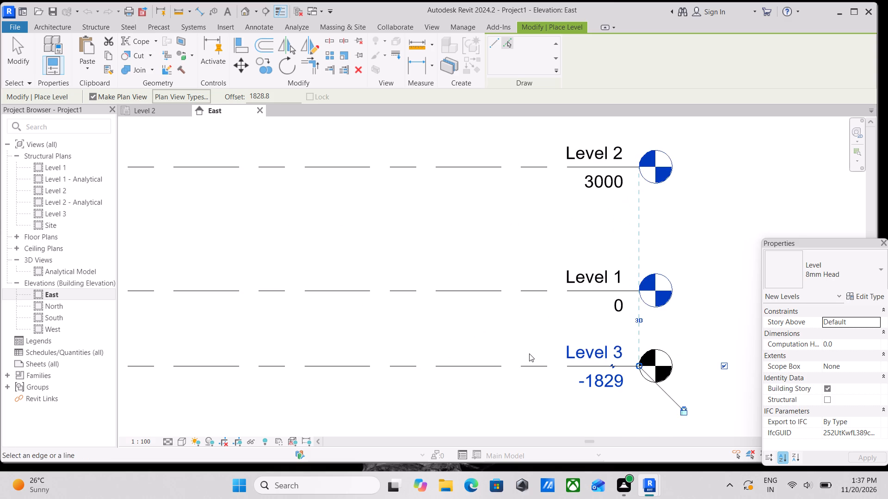
scroll(525, 344, down, 3)
scroll(522, 359, up, 3)
key(Escape)
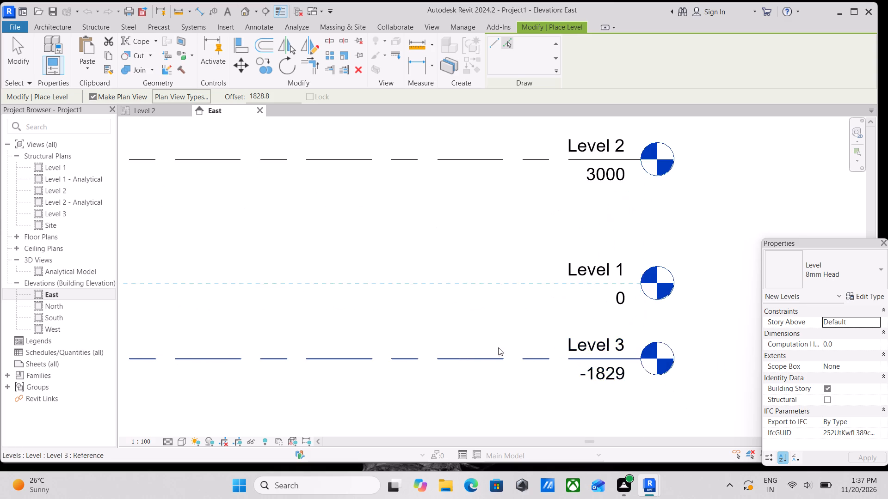
scroll(461, 329, down, 2)
key(Escape)
Rename the level 6' below Level 1 as TOP OF FOOTING, including its corresponding views.
middle_drag(461, 329, 592, 311)
middle_drag(401, 304, 487, 317)
middle_drag(520, 309, 483, 308)
scroll(487, 307, down, 1)
middle_drag(483, 308, 481, 308)
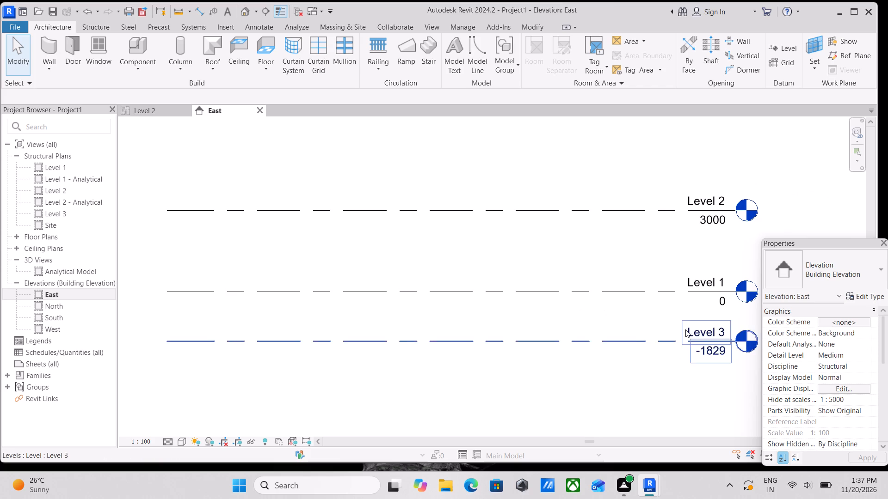
scroll(688, 329, up, 4)
middle_drag(699, 343, 610, 332)
scroll(643, 333, up, 3)
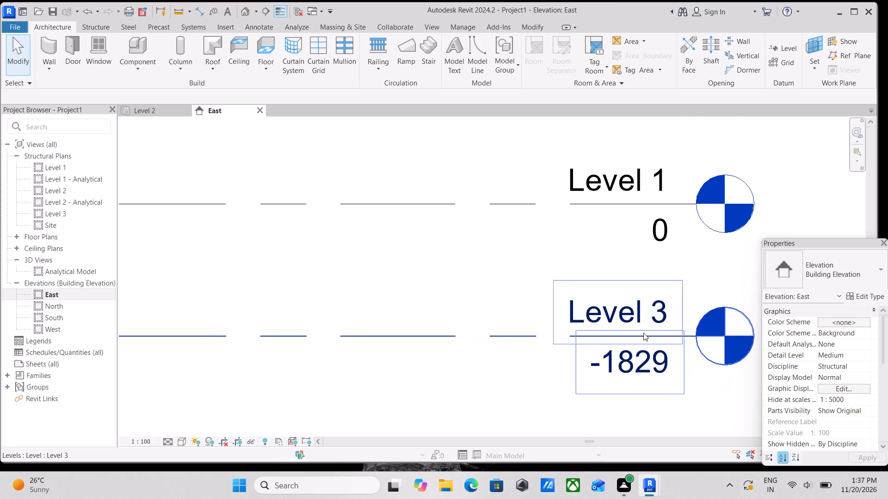
key(Escape)
scroll(650, 306, up, 1)
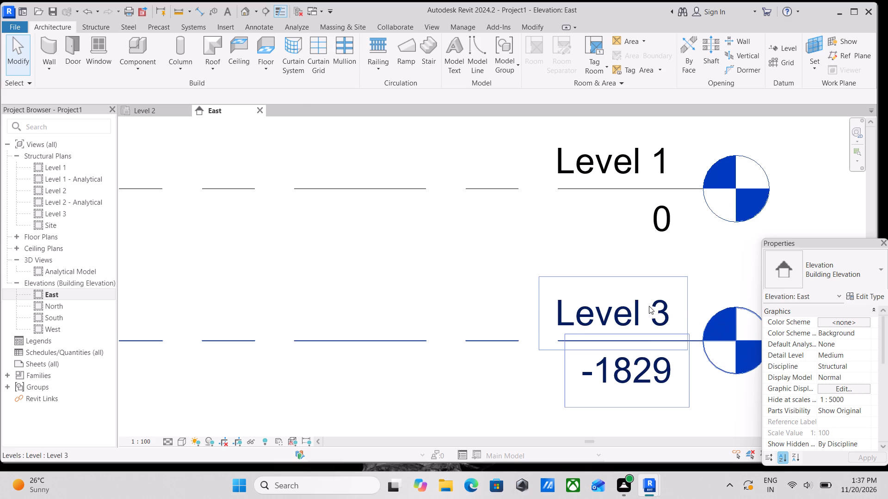
click(649, 306)
click(649, 306)
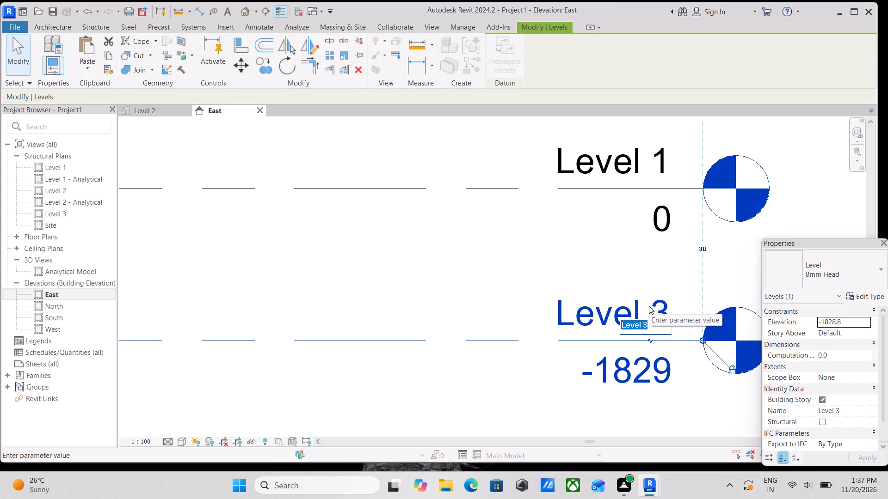
text(top)
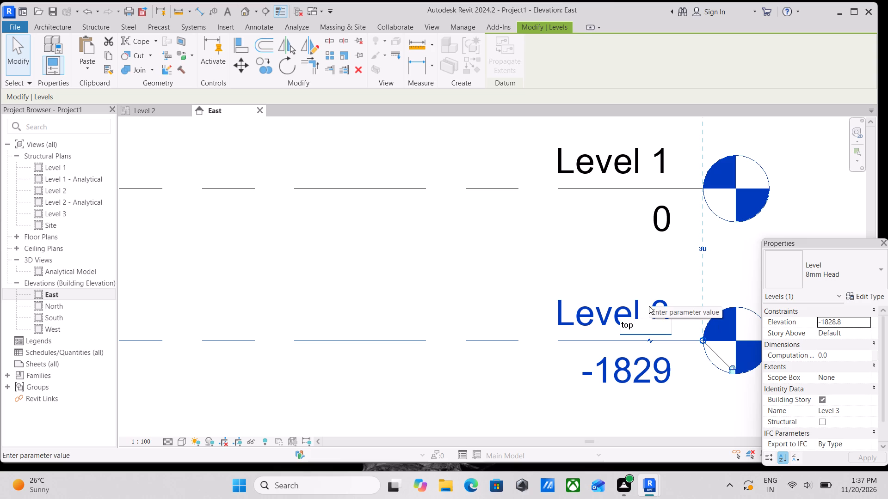
key(BackSpace)
key(BackSpace)
key(BackSpace)
key(BackSpace)
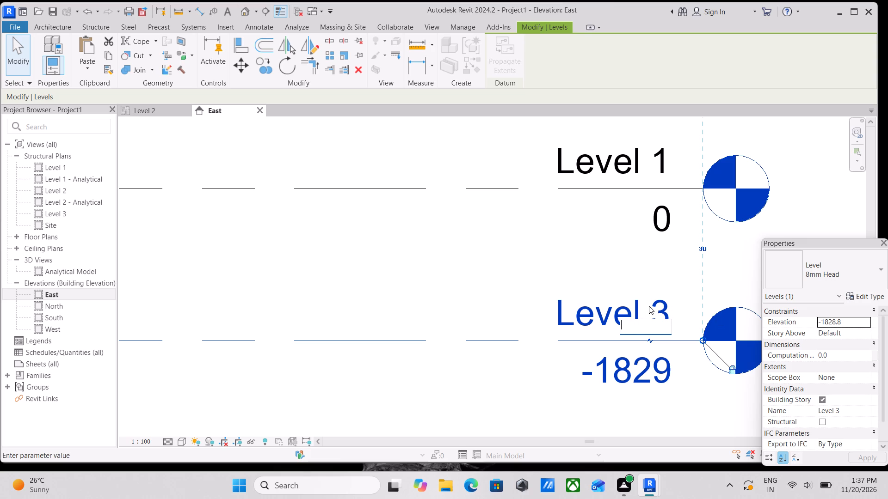
text(TOP)
key(space)
key(o)
text(F)
key(space)
text(FOO)
text(TING)
key(Return)
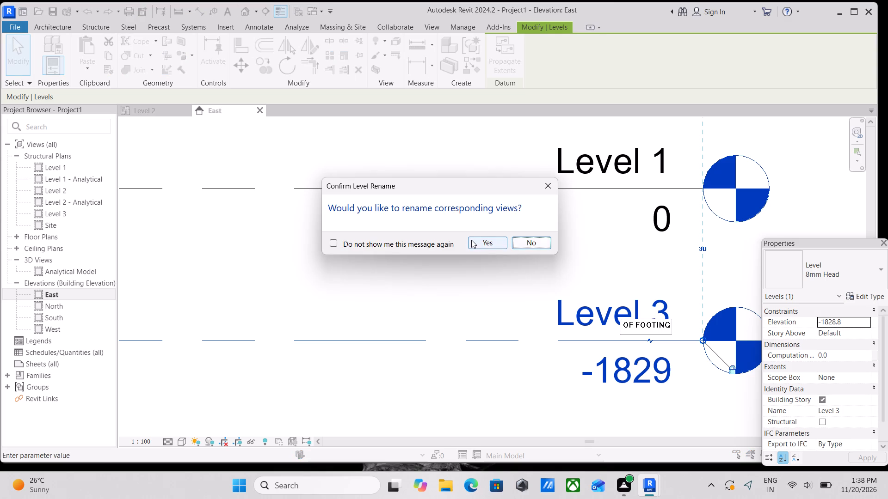
click(471, 240)
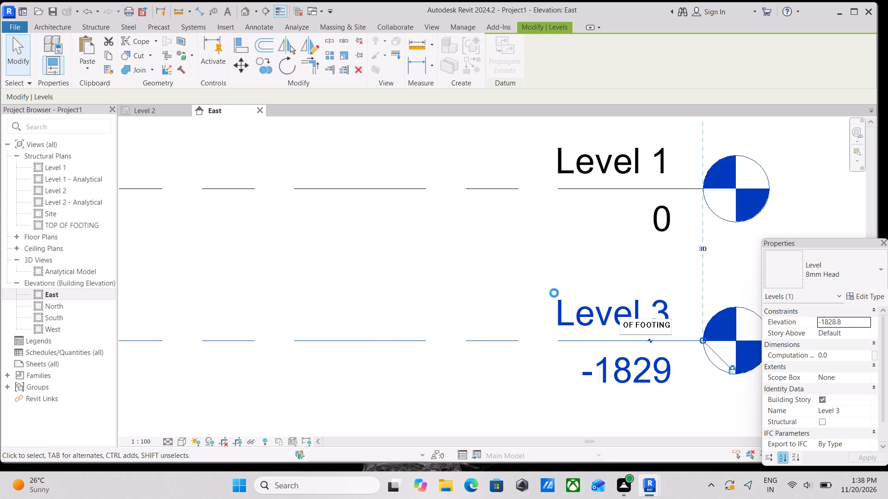
scroll(554, 293, down, 1)
scroll(489, 261, down, 1)
middle_drag(492, 264, 567, 314)
scroll(561, 303, down, 3)
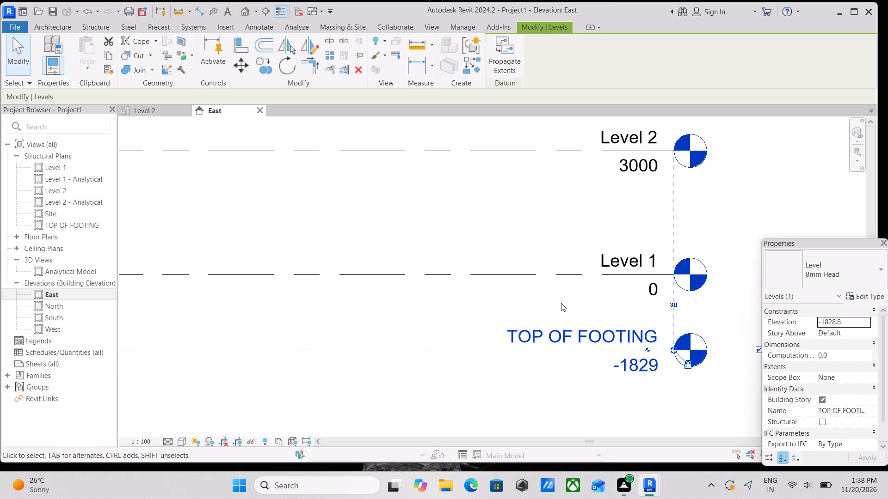
scroll(561, 303, down, 3)
key(Escape)
key(Escape)
scroll(591, 271, down, 3)
key(Escape)
Rename Level 1 as GROUND LEVEL, including its corresponding views.
scroll(598, 278, up, 9)
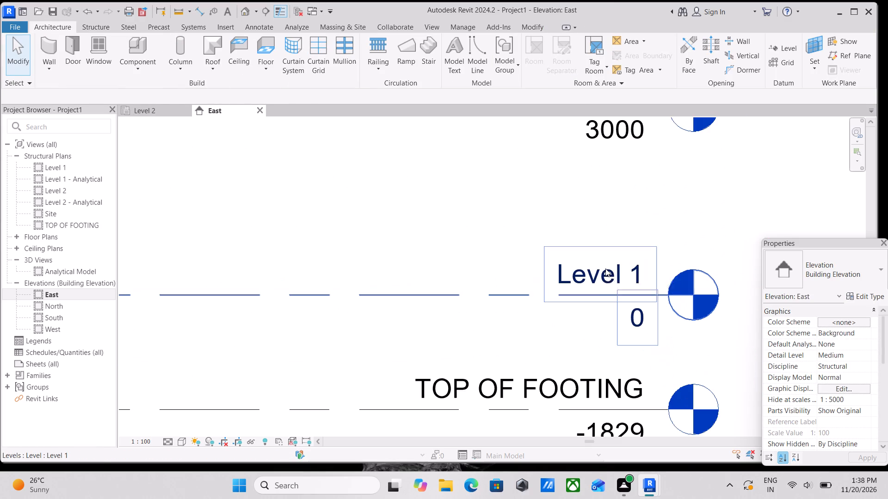
double_click(611, 271)
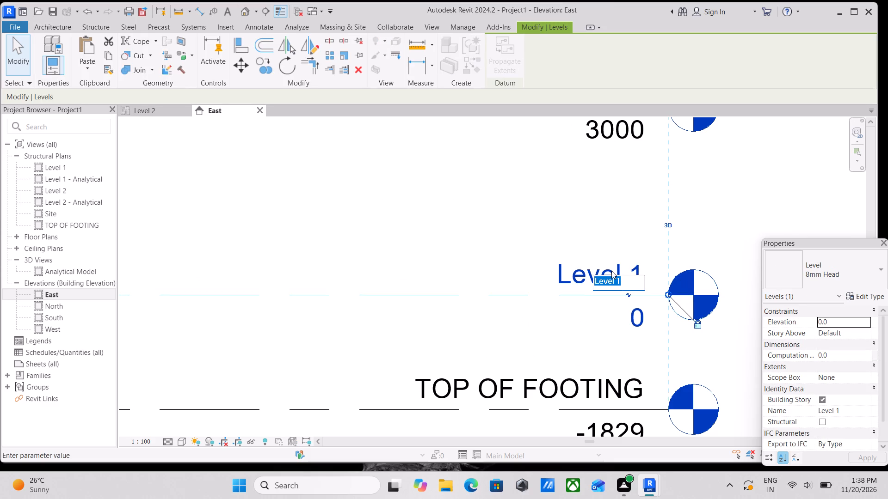
text(GR)
text(OUND)
key(space)
key(l)
text(EVE)
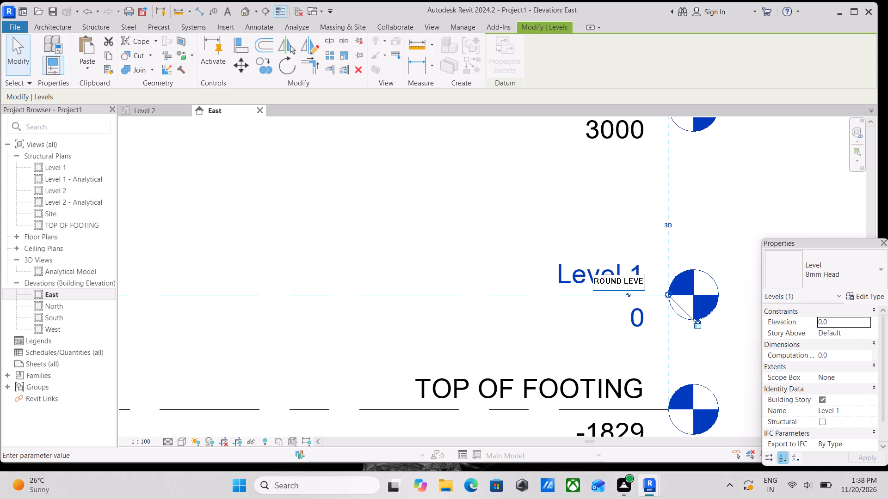
key(l)
key(Return)
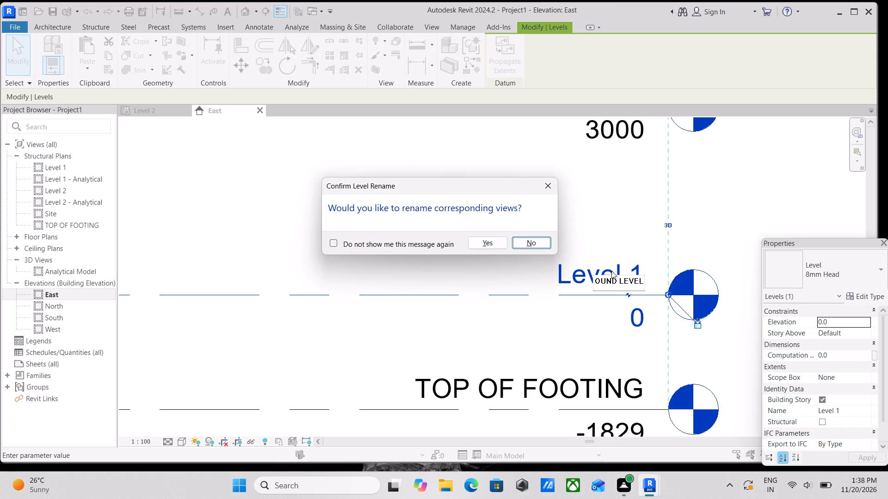
click(488, 250)
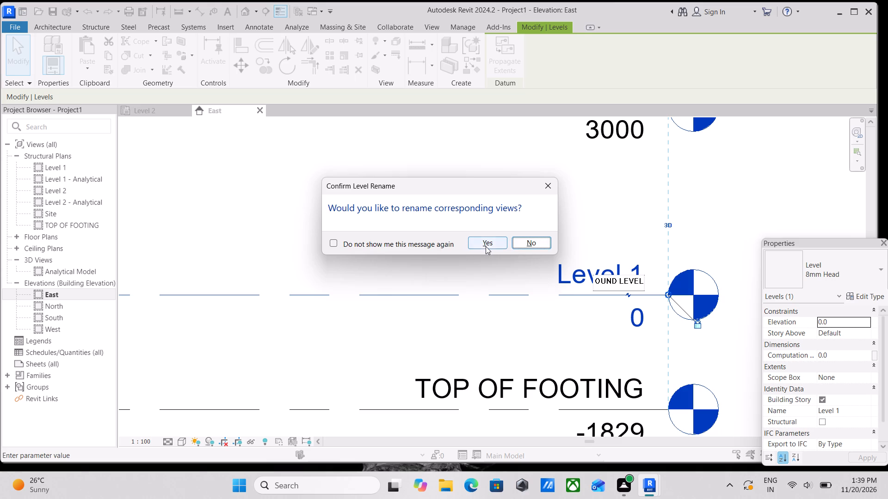
click(486, 245)
scroll(590, 280, down, 3)
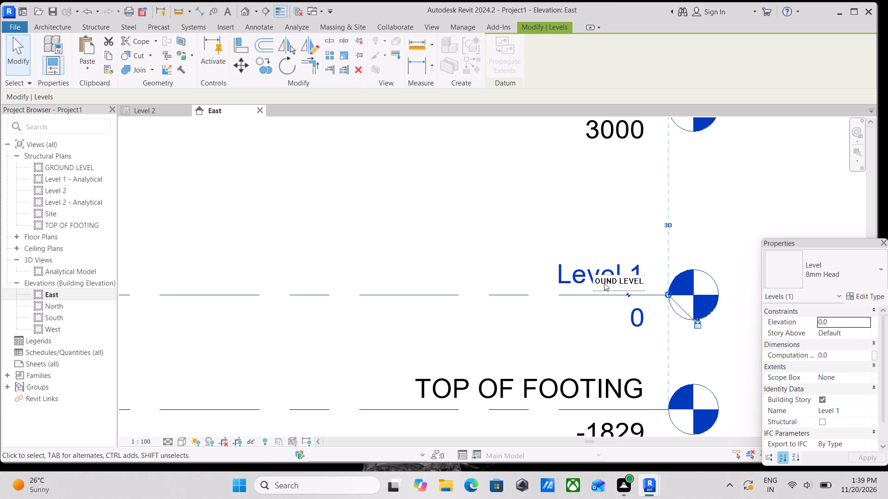
scroll(604, 280, down, 3)
middle_drag(595, 276, 731, 327)
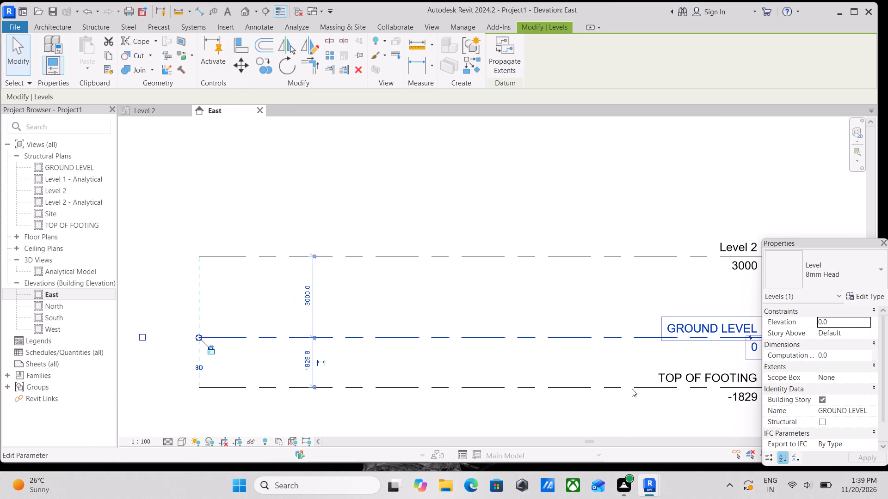
Open the most recent reference image in Photos, examine the floor levels in the 3D view and Section A - A, and close it.
click(236, 479)
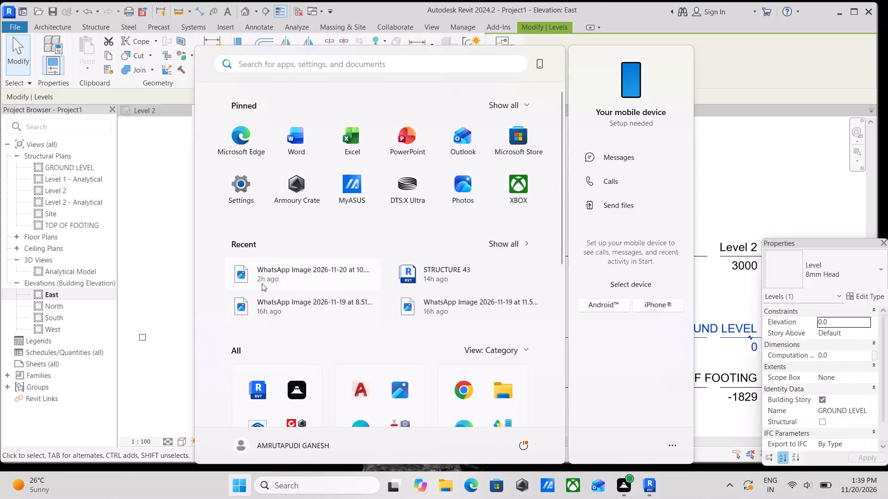
click(276, 280)
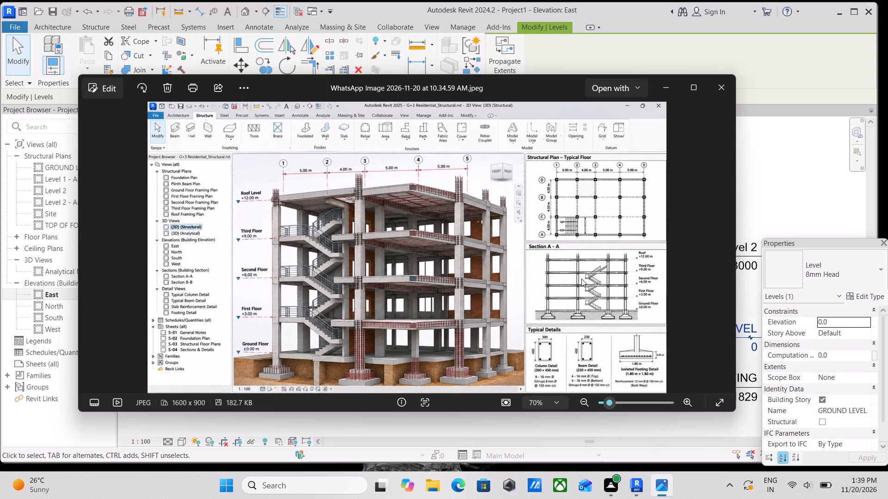
scroll(581, 279, up, 2)
scroll(424, 301, up, 3)
middle_drag(515, 253, 377, 207)
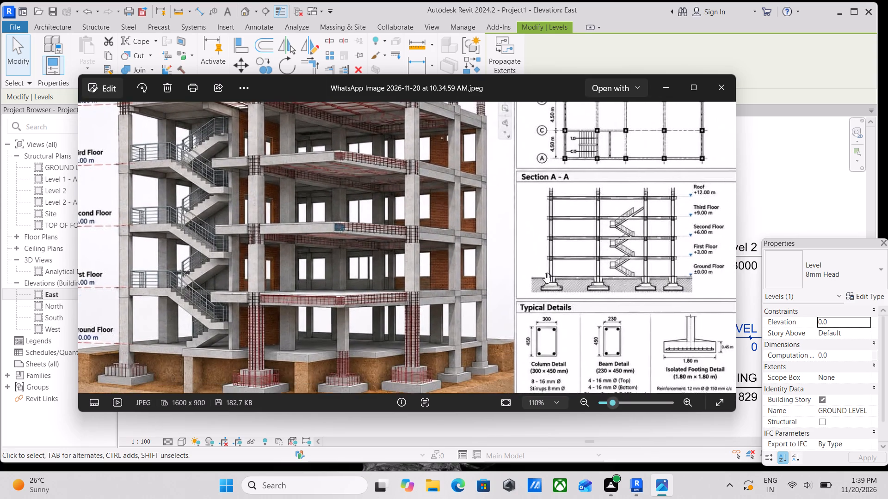
middle_drag(545, 271, 537, 167)
scroll(117, 342, down, 4)
middle_drag(312, 345, 336, 239)
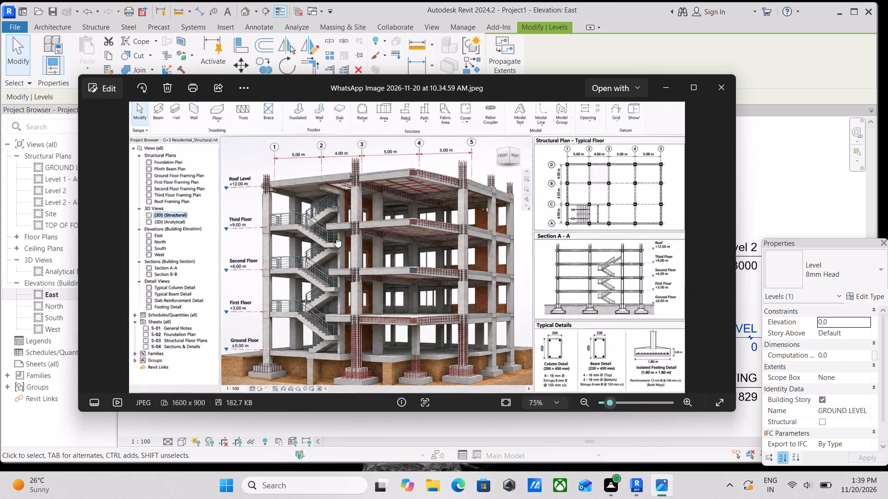
middle_drag(336, 239, 337, 240)
scroll(380, 318, up, 2)
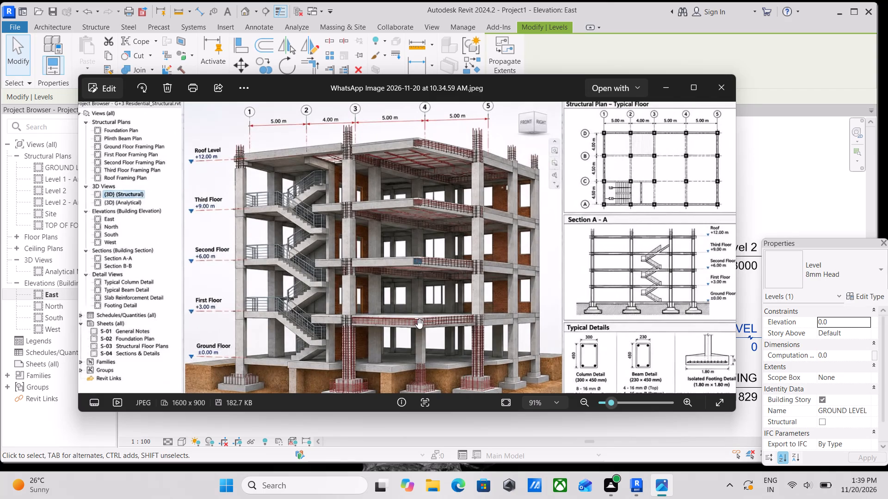
scroll(418, 319, up, 2)
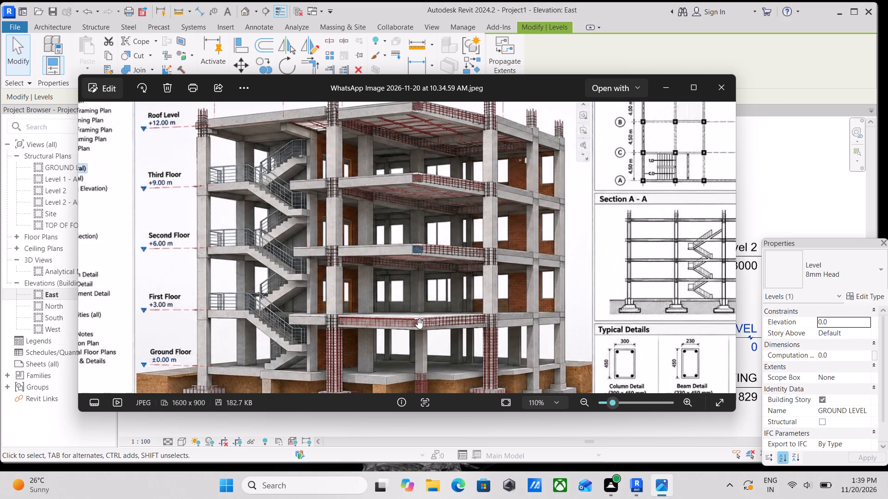
scroll(391, 299, down, 2)
scroll(392, 301, up, 3)
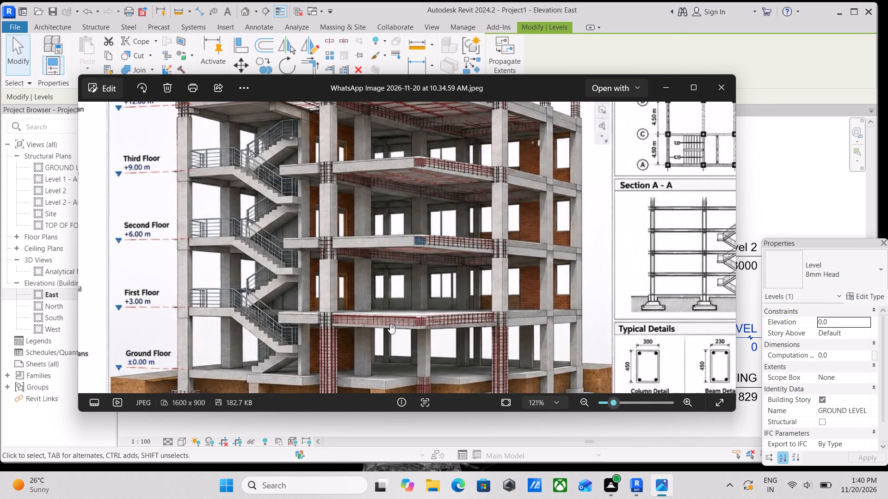
scroll(601, 231, up, 2)
scroll(657, 243, down, 3)
middle_drag(630, 229, 585, 216)
scroll(585, 216, down, 2)
middle_drag(620, 208, 584, 208)
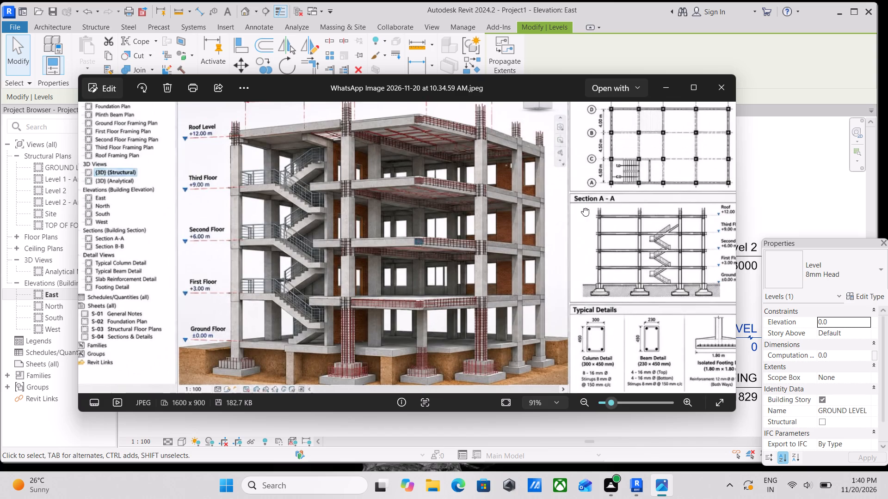
middle_drag(584, 208, 530, 219)
scroll(734, 267, up, 3)
scroll(692, 280, up, 2)
middle_drag(689, 280, 607, 270)
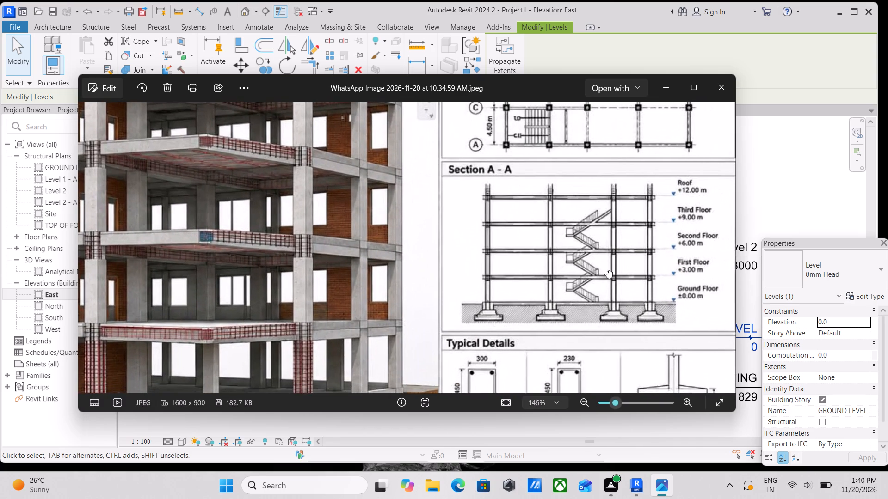
middle_drag(607, 270, 604, 270)
scroll(697, 272, up, 3)
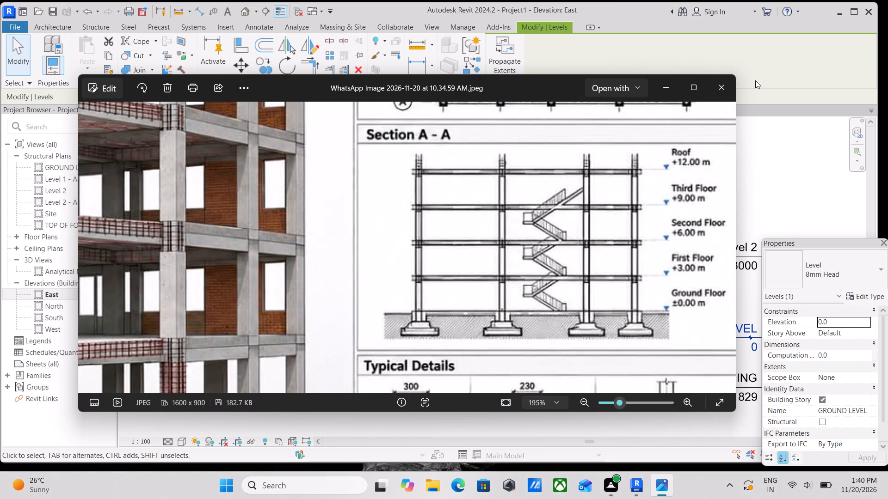
click(721, 85)
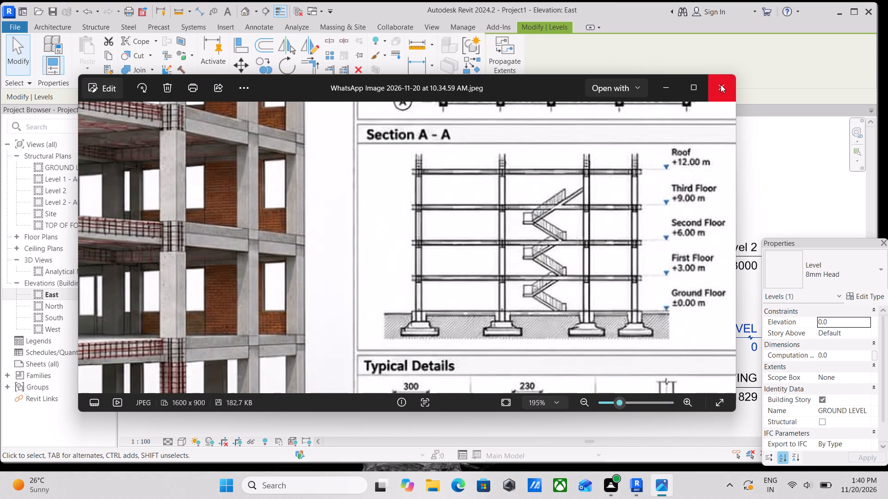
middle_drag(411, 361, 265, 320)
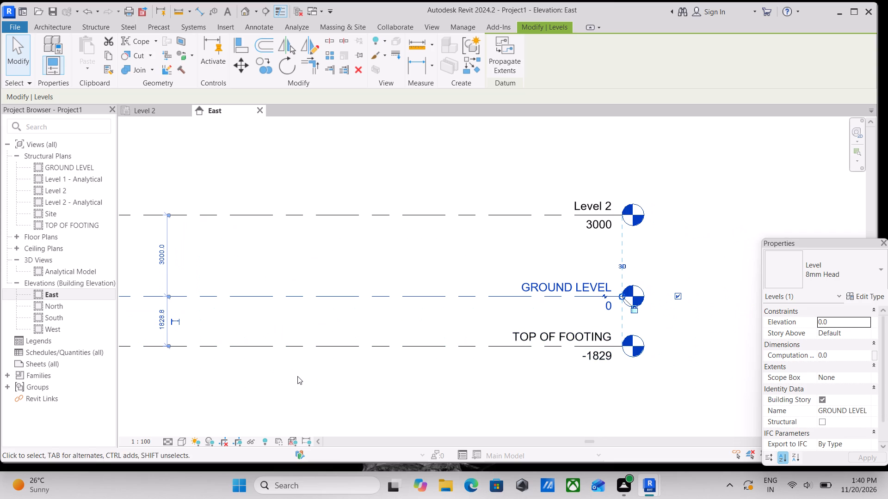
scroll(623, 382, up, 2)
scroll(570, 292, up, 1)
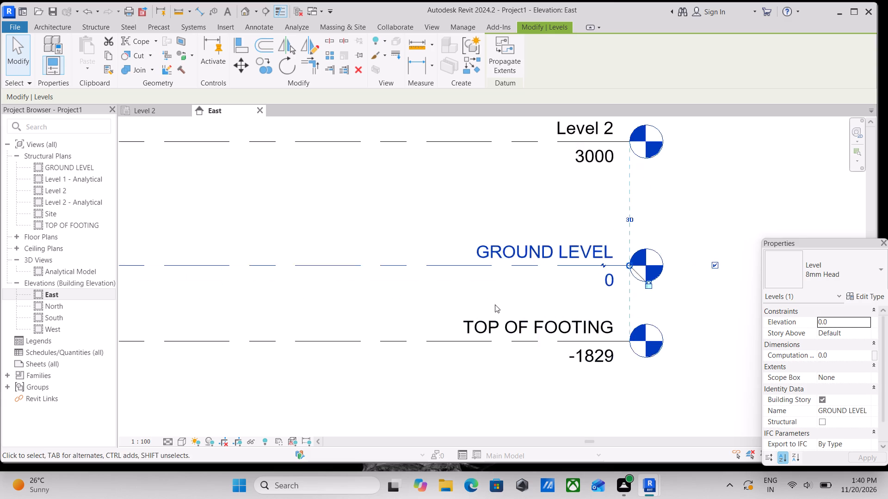
Delete Level 2 from the East elevation together with its corresponding views.
scroll(495, 304, up, 1)
middle_drag(497, 304, 574, 340)
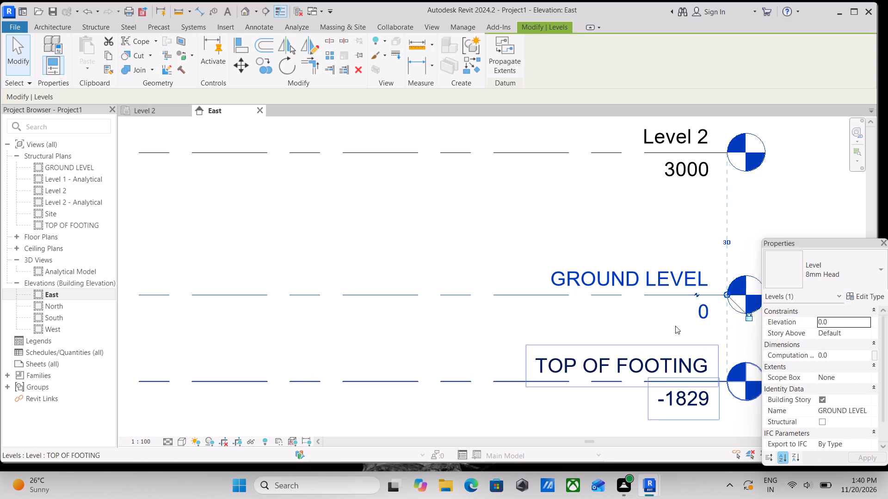
scroll(660, 313, down, 2)
middle_drag(652, 308, 605, 268)
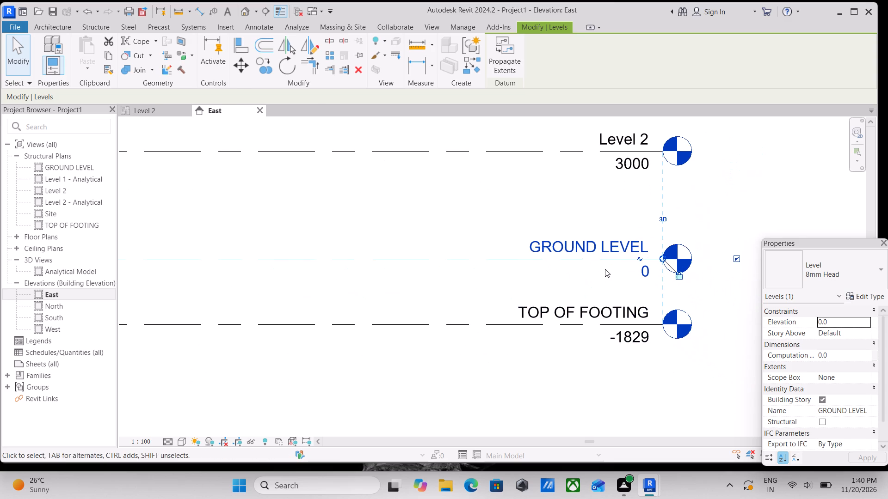
scroll(605, 264, up, 2)
scroll(658, 219, up, 3)
scroll(478, 275, down, 1)
middle_drag(481, 282, 650, 308)
scroll(573, 304, down, 3)
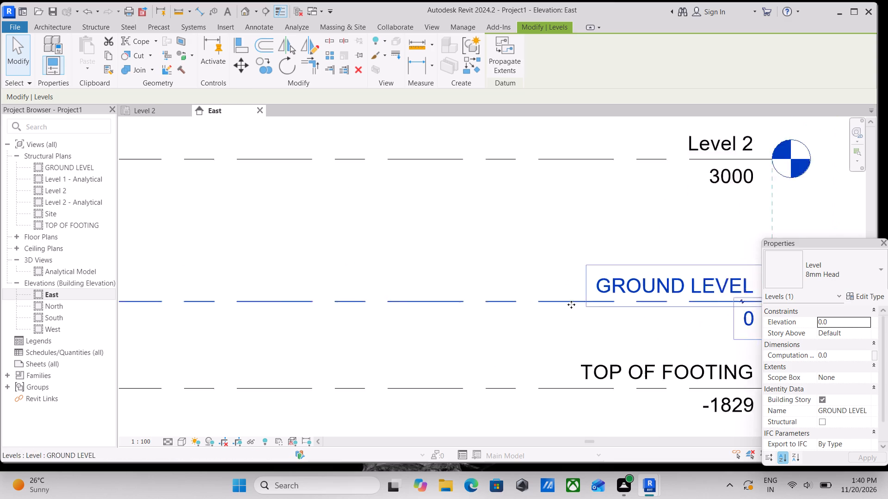
middle_drag(570, 304, 559, 314)
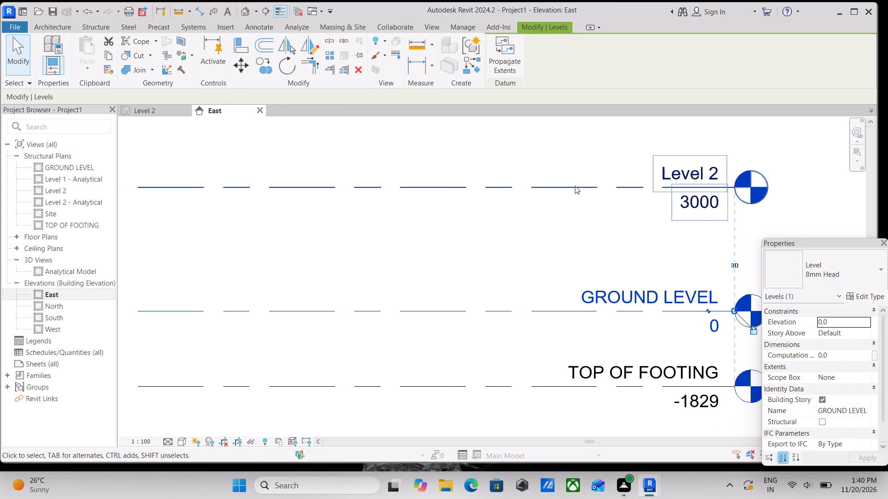
right_click(575, 186)
click(629, 320)
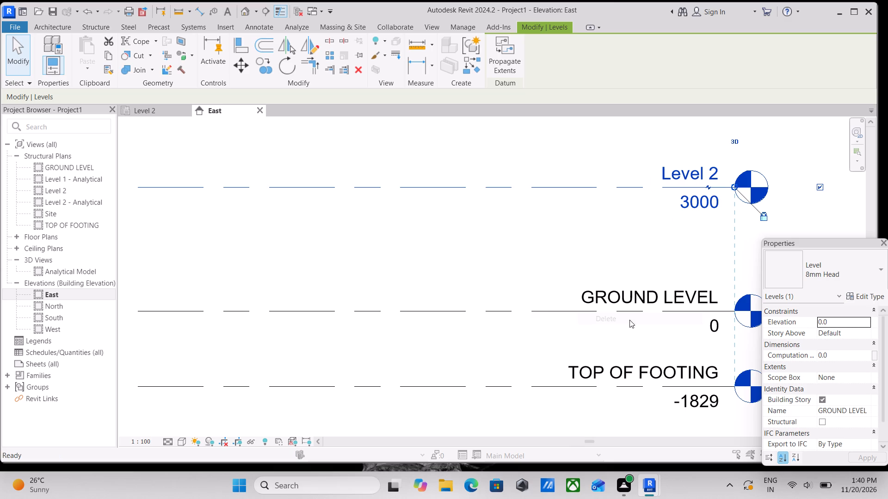
click(485, 277)
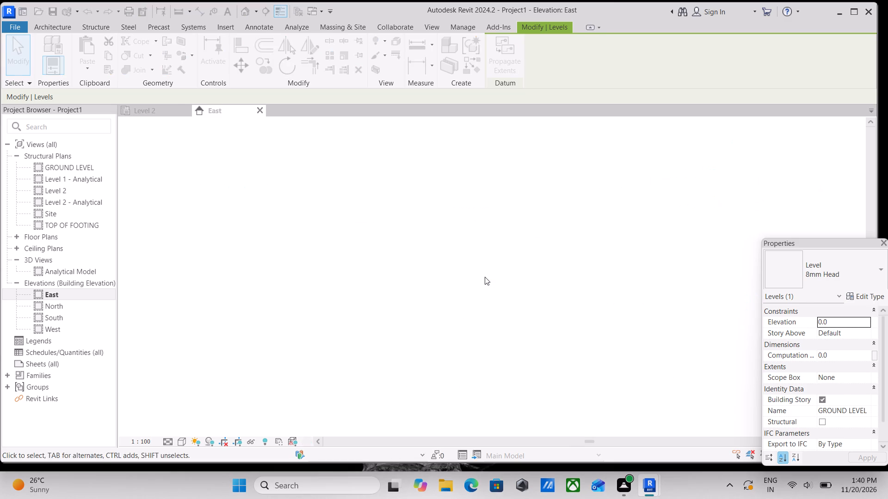
Add a level 3 m above GROUND LEVEL with the Level tool, picking the GROUND LEVEL line with an offset of 3 m.
scroll(411, 284, down, 1)
middle_drag(411, 284, 491, 283)
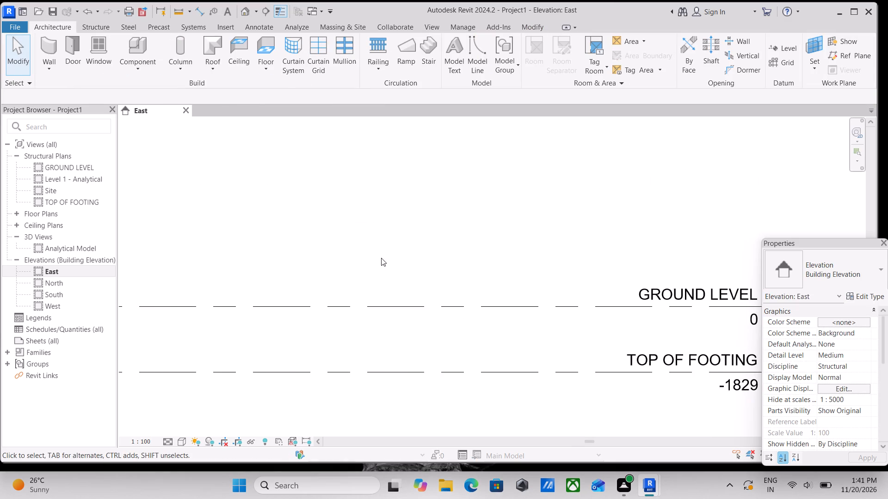
text(LL)
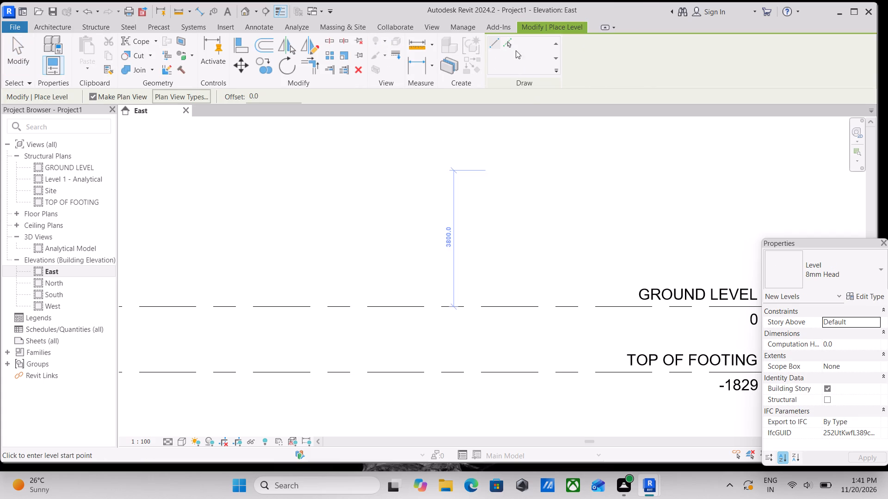
click(511, 39)
scroll(475, 207, down, 2)
middle_drag(475, 207, 536, 207)
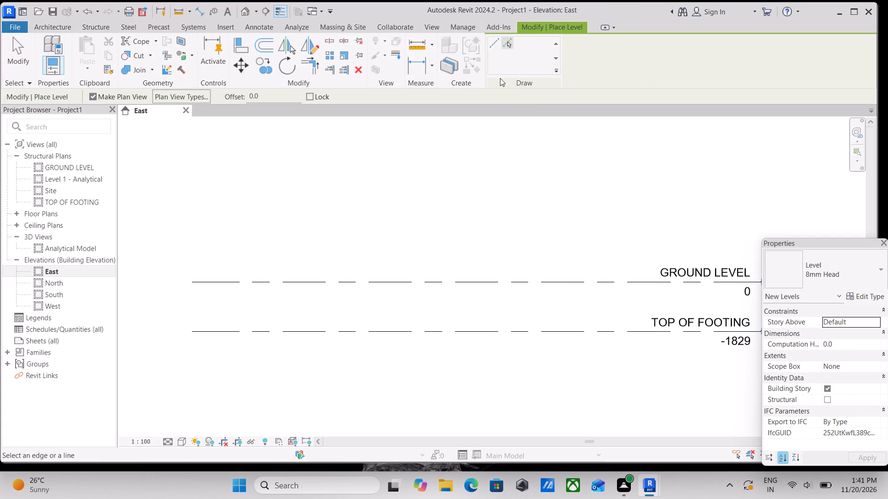
drag(271, 94, 203, 118)
key(3)
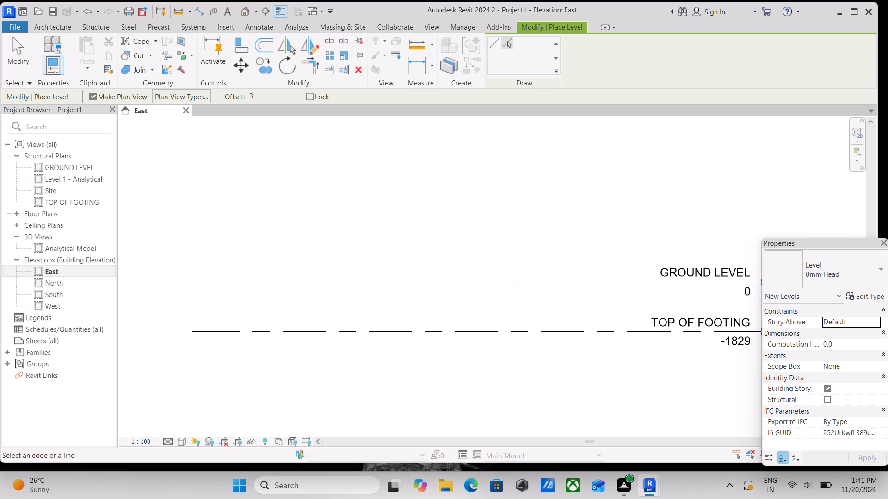
key(m)
key(Return)
click(387, 282)
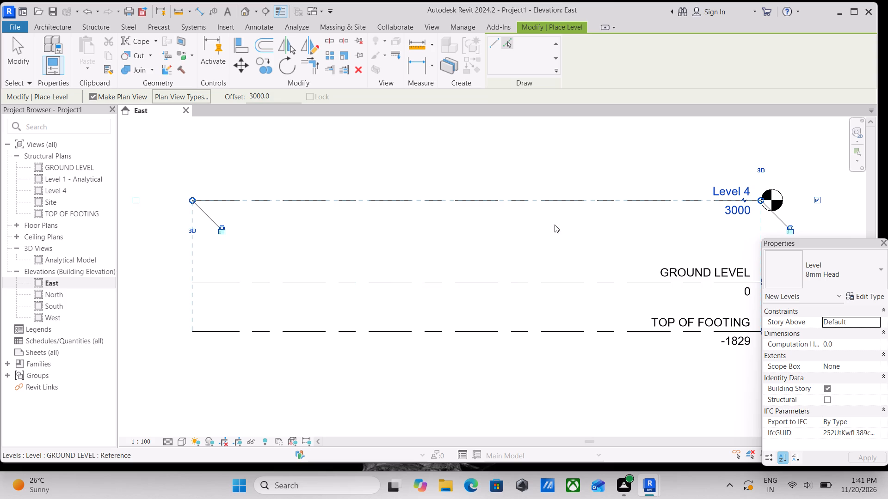
key(Escape)
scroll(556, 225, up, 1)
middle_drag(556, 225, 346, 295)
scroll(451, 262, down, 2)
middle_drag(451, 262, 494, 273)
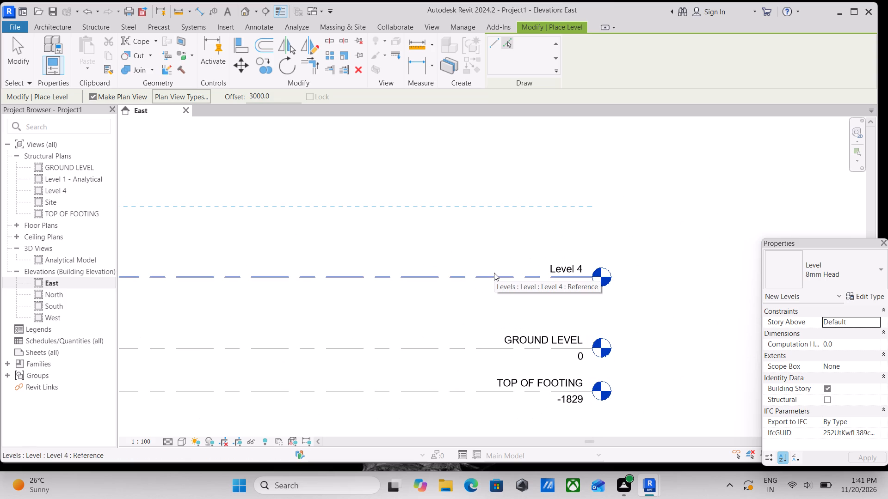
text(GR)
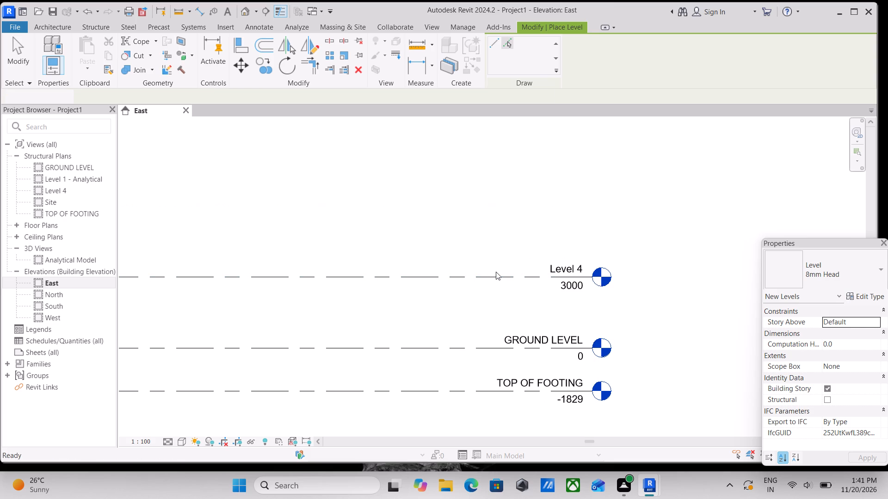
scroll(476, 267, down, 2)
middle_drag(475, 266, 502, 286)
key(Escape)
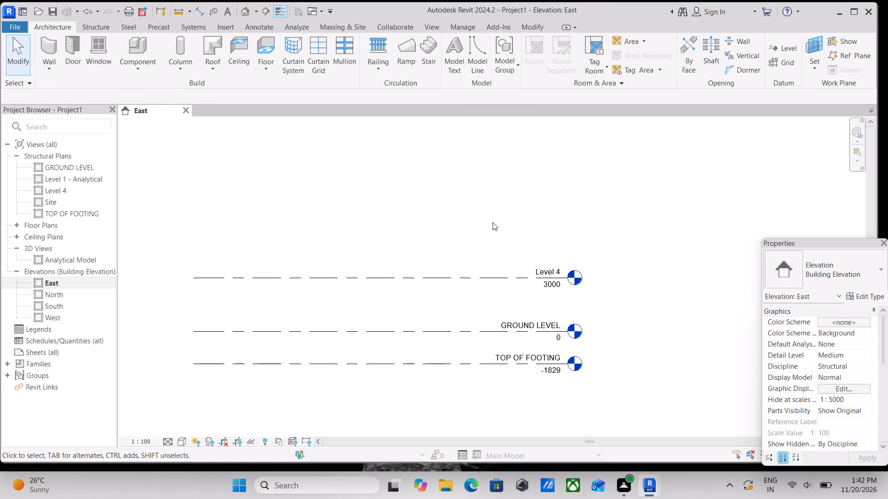
Add a level 3 m above Level 4 with the Level tool, picking the Level 4 line with an offset of 3 m.
text(LL)
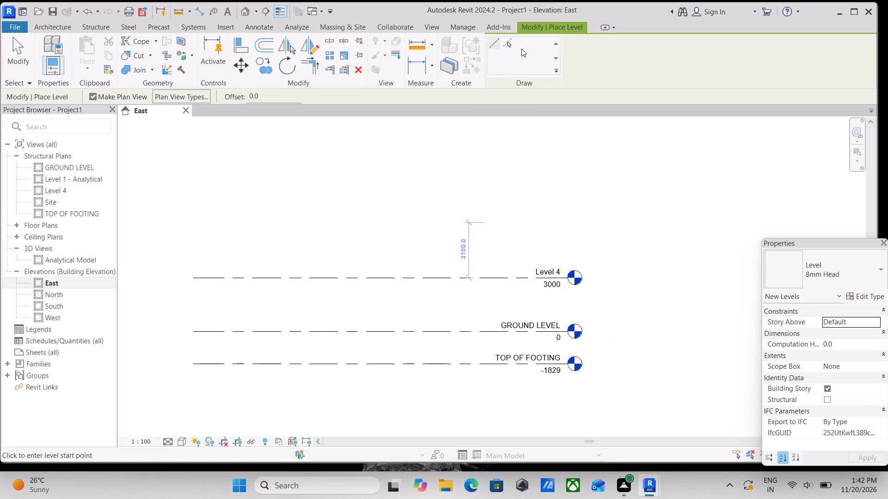
click(512, 44)
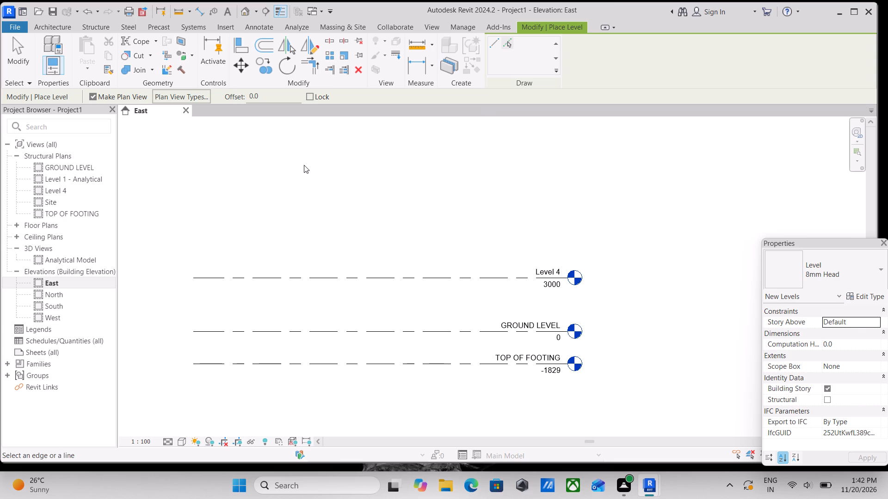
drag(260, 98, 232, 99)
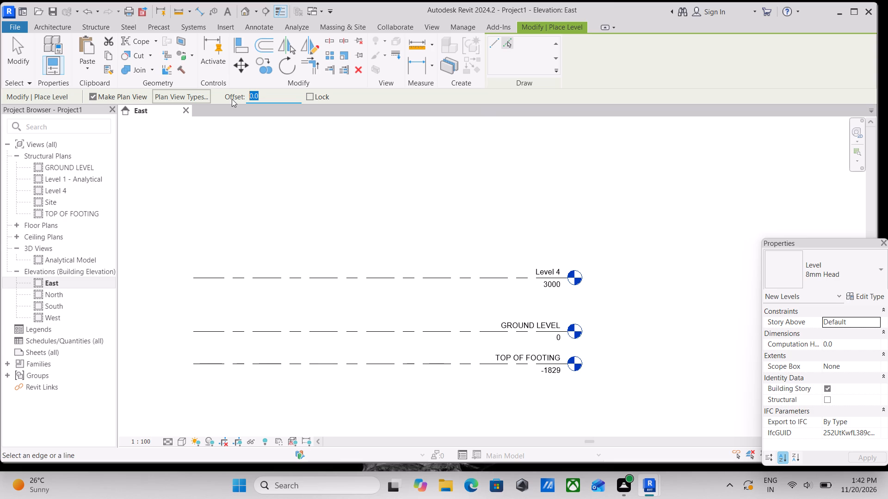
text(3M)
key(Return)
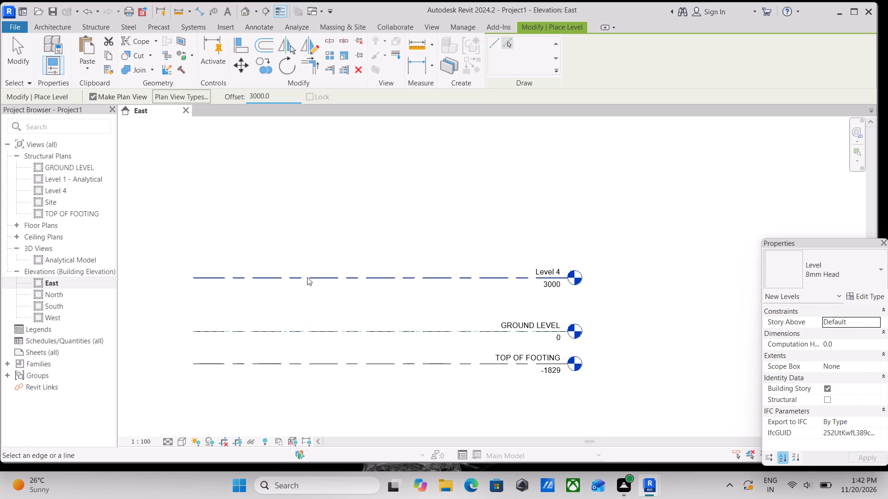
click(308, 276)
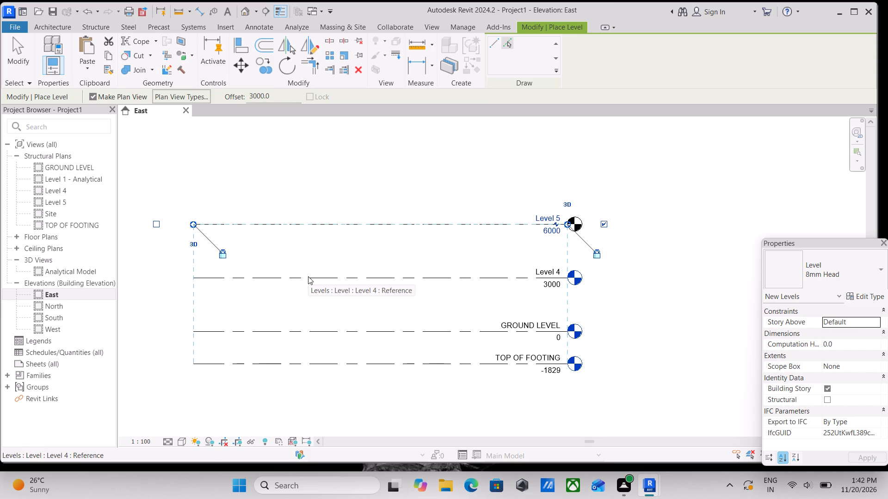
scroll(530, 238, up, 2)
key(Escape)
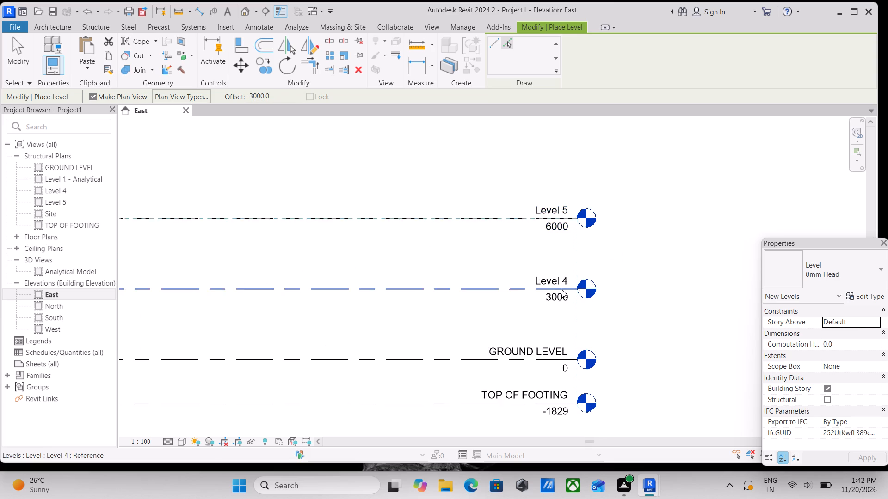
scroll(562, 290, up, 3)
key(Escape)
key(Escape)
key(Escape)
Rename Level 4 in the East elevation as FIRST FLOOR, and rename its corresponding views too.
scroll(557, 280, up, 3)
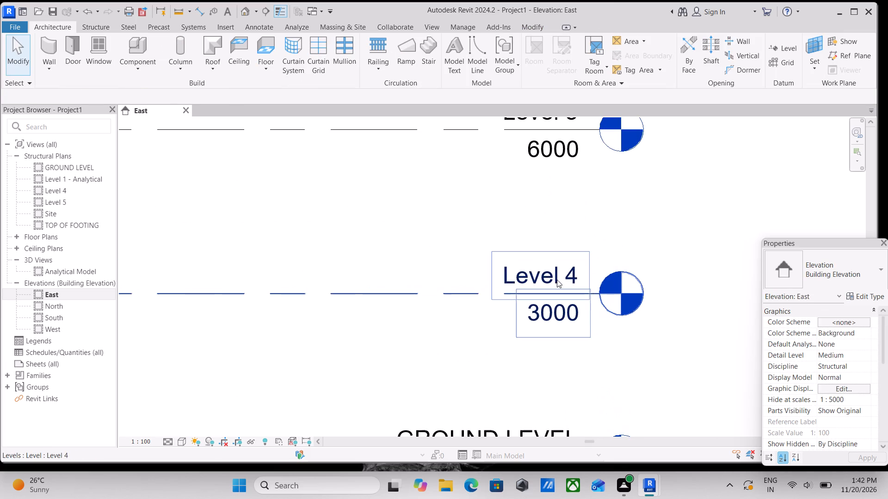
scroll(562, 269, down, 3)
double_click(562, 269)
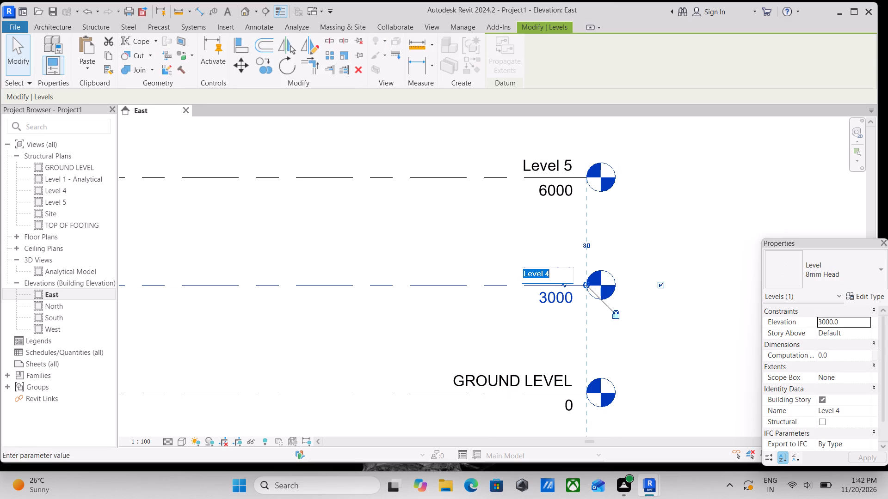
key(f)
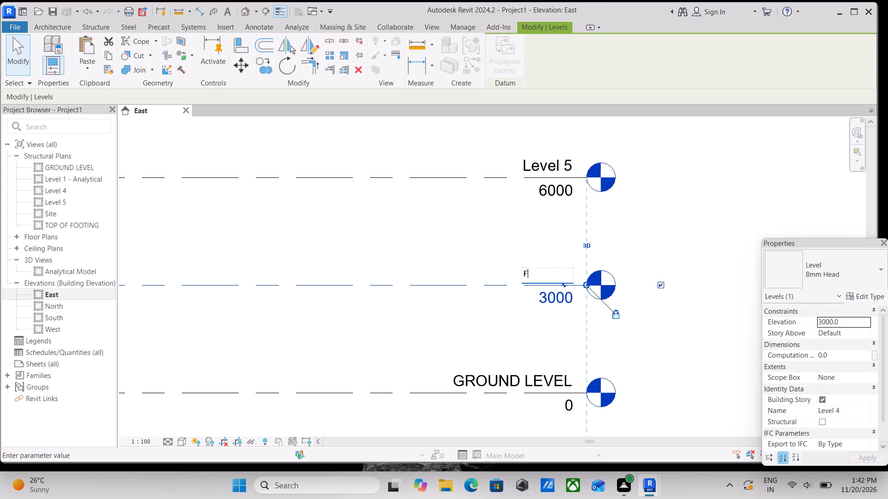
key(i)
key(r)
key(s)
key(t)
key(space)
key(f)
key(l)
text(OO)
key(r)
key(Return)
click(480, 240)
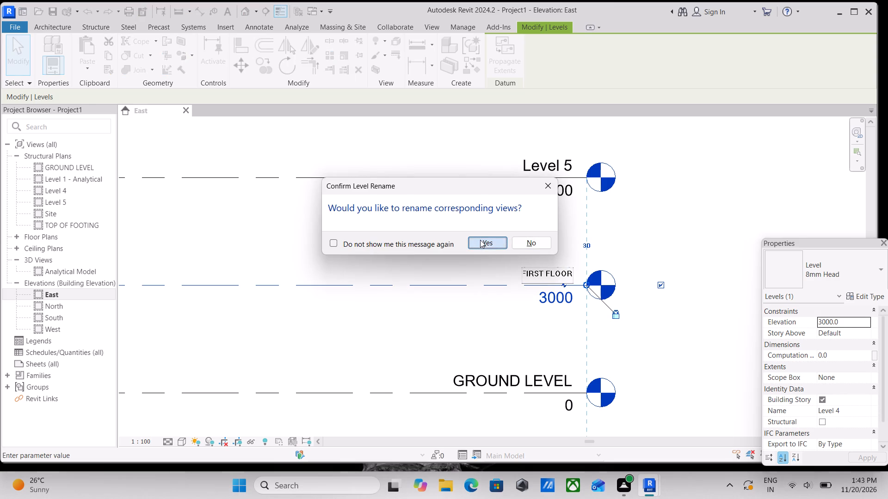
scroll(486, 240, down, 1)
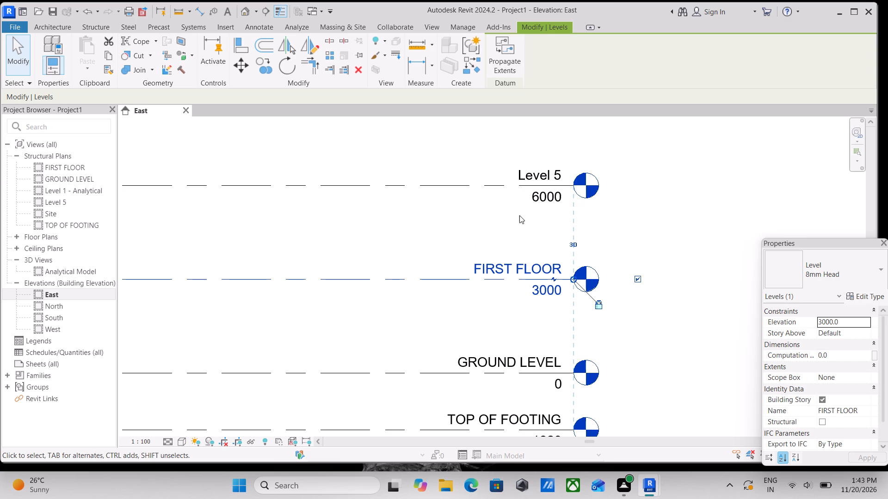
scroll(524, 234, down, 3)
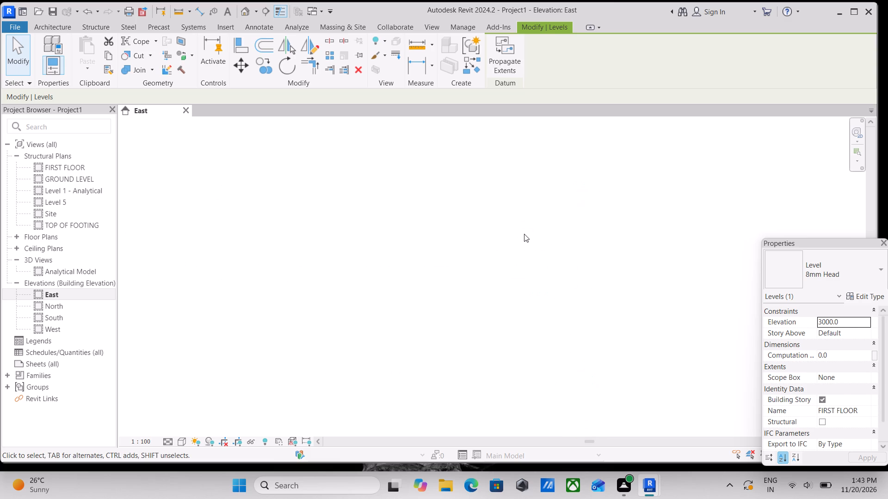
key(Escape)
key(Escape)
key(Escape)
Set the spacing between FIRST FLOOR and Level 5 to 3 m.
scroll(511, 219, up, 1)
middle_drag(510, 205, 621, 216)
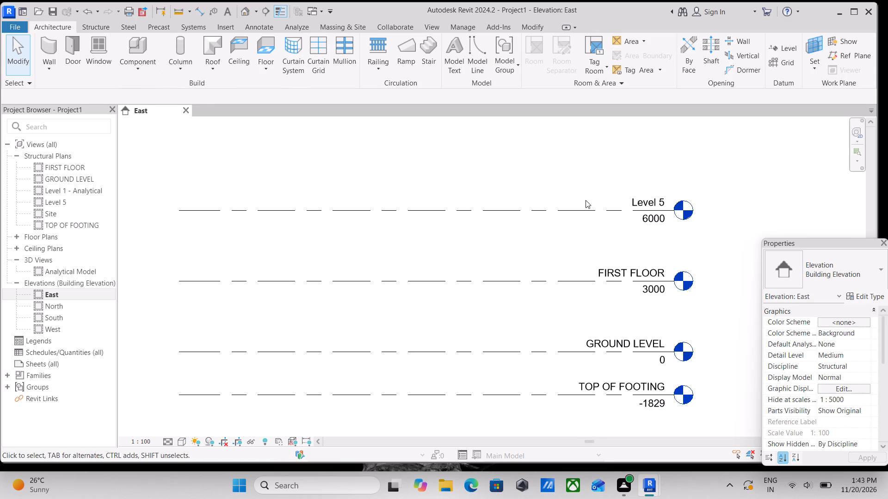
click(583, 211)
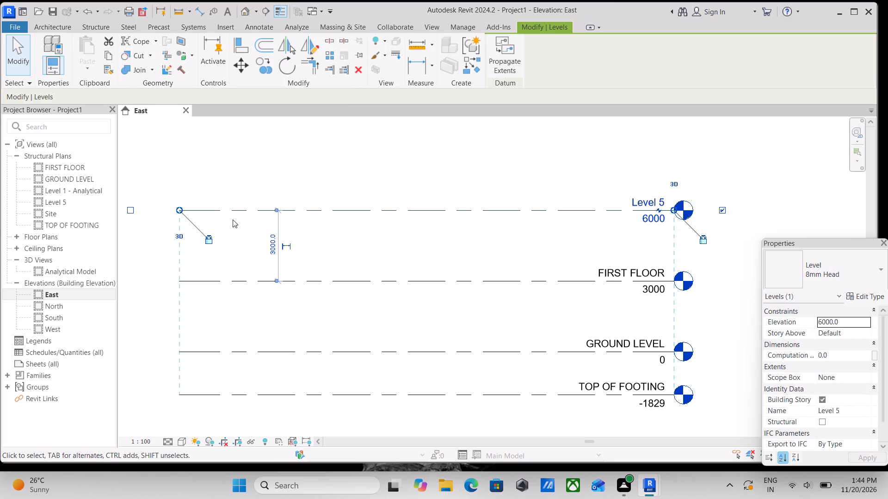
click(272, 244)
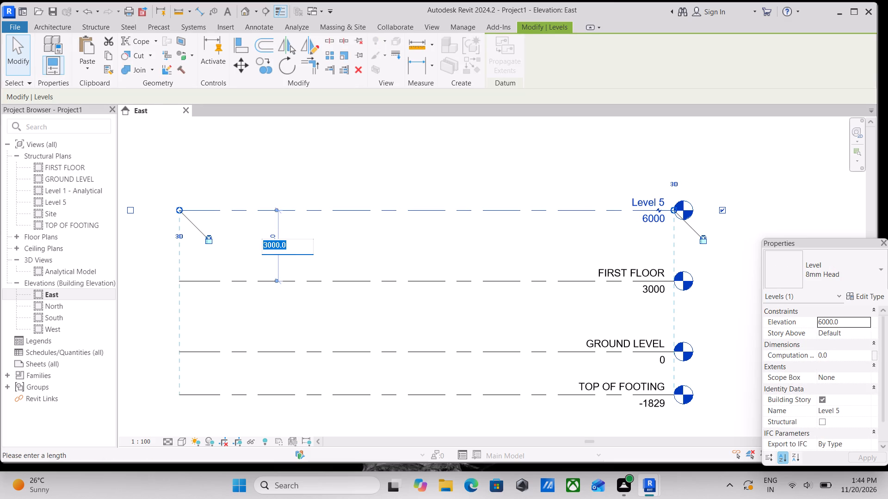
key(3)
key(m)
key(Return)
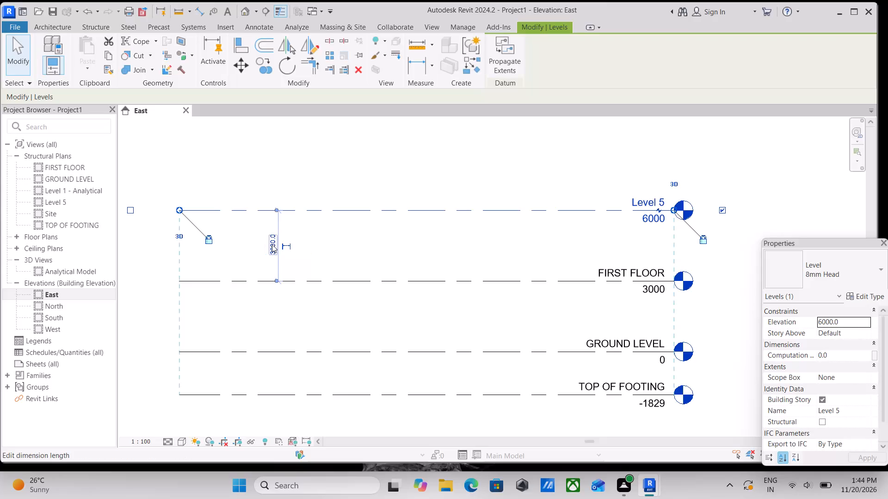
key(Escape)
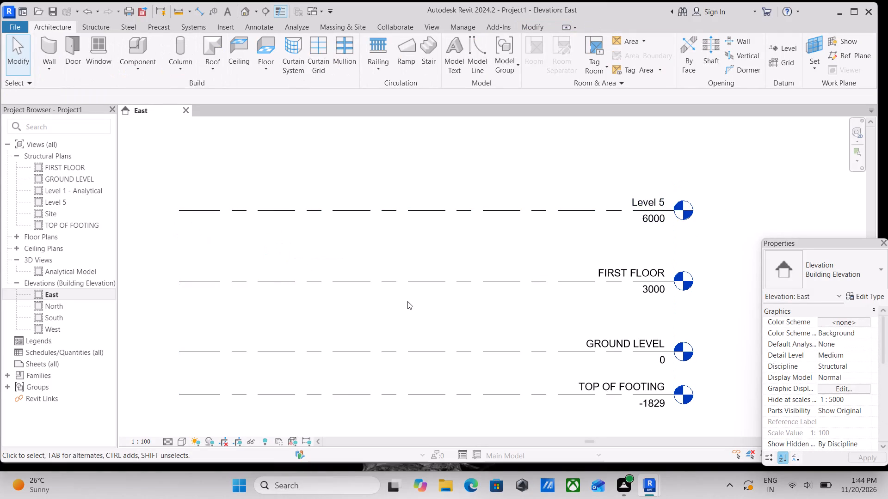
Rename Level 5 as SECOND FLOOR, and rename its corresponding views too.
double_click(660, 198)
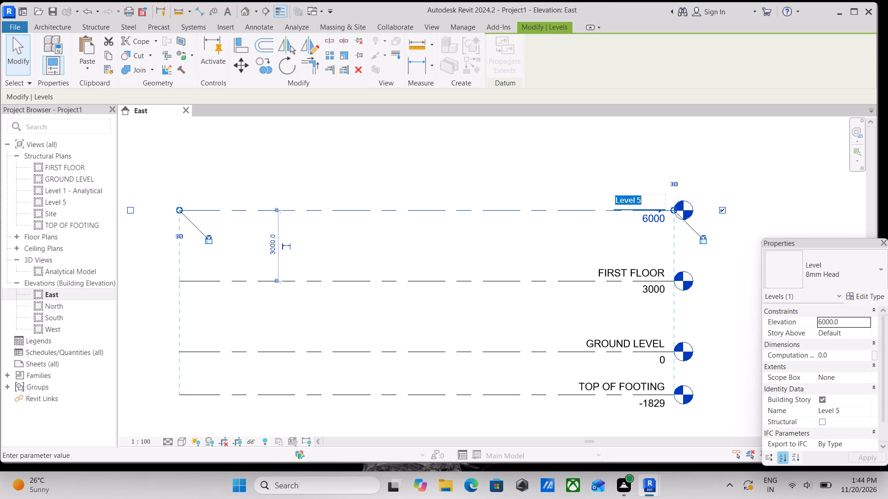
text(SECO)
key(n)
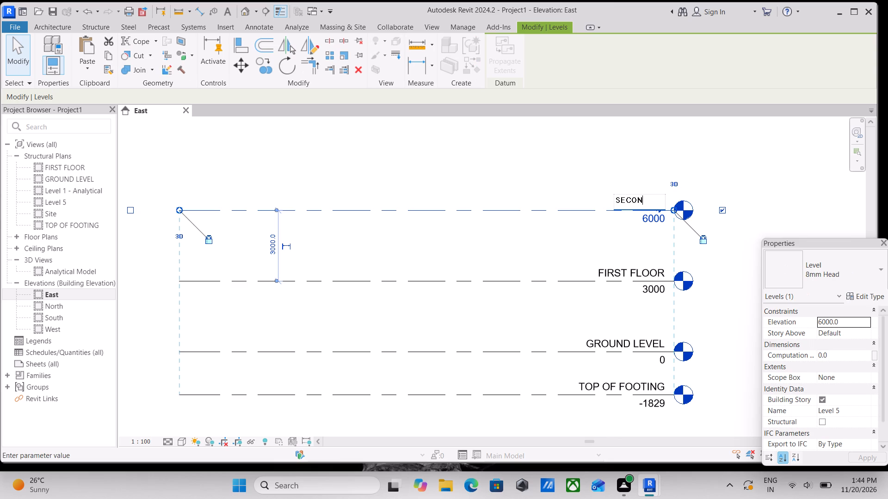
text(D FL)
text(OO)
key(r)
key(Return)
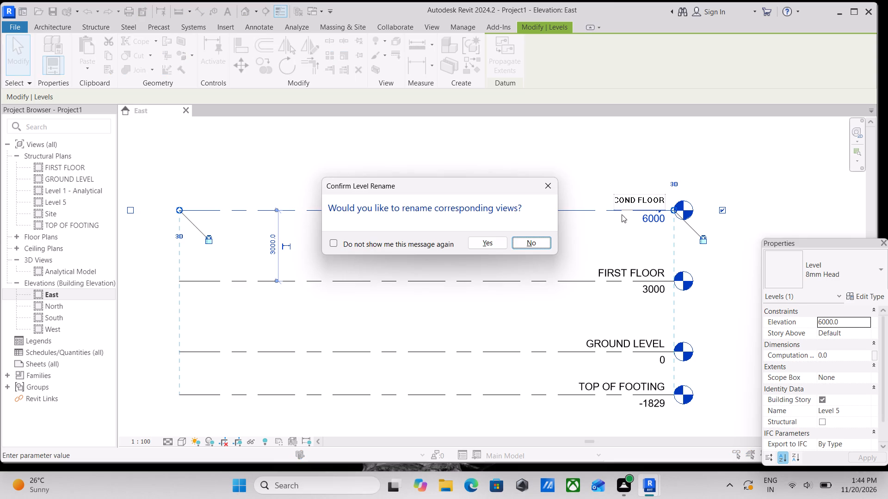
click(490, 240)
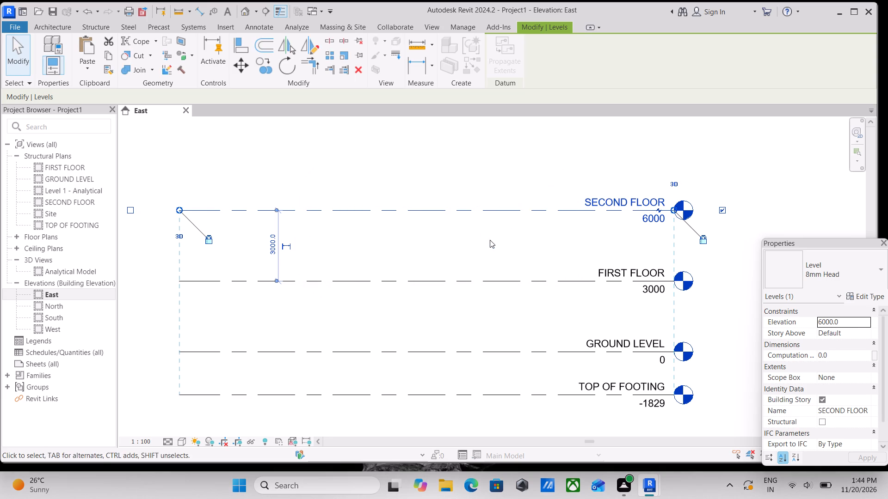
key(Escape)
Examine the names, elevations and spacing of the levels from TOP OF FOOTING to SECOND FLOOR in the East elevation.
scroll(626, 240, down, 1)
middle_drag(597, 239, 599, 237)
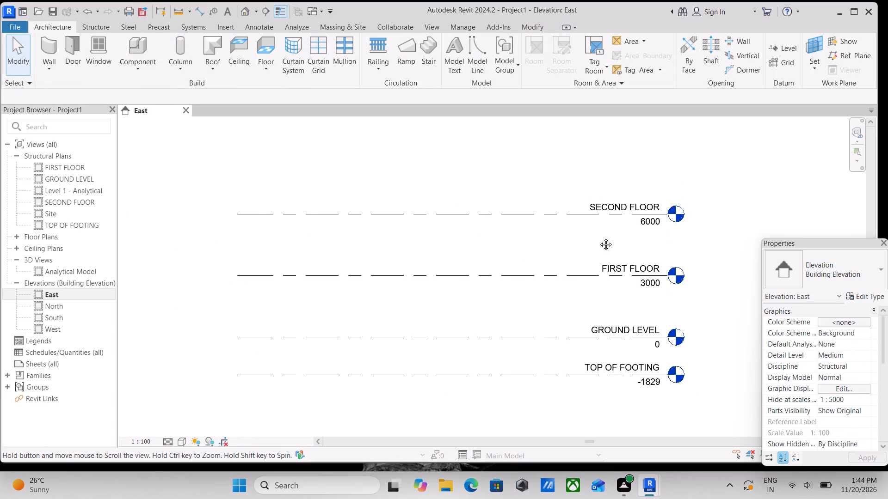
middle_drag(599, 237, 602, 234)
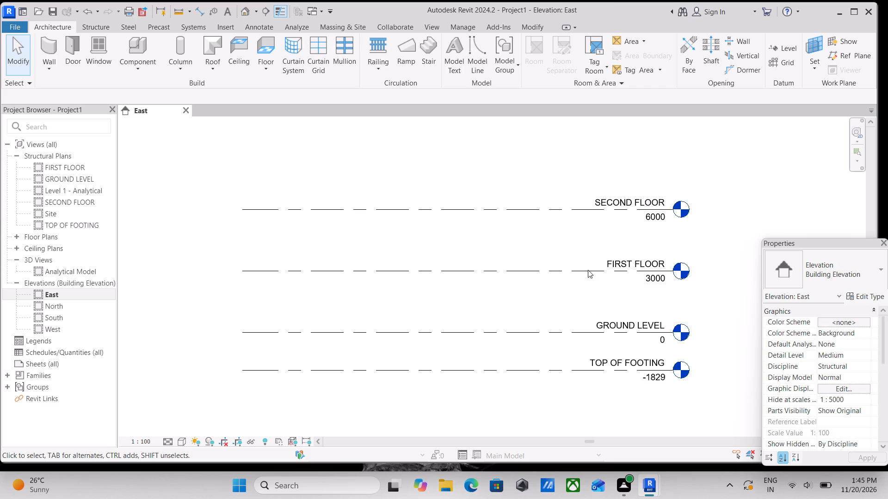
scroll(568, 305, up, 1)
key(Escape)
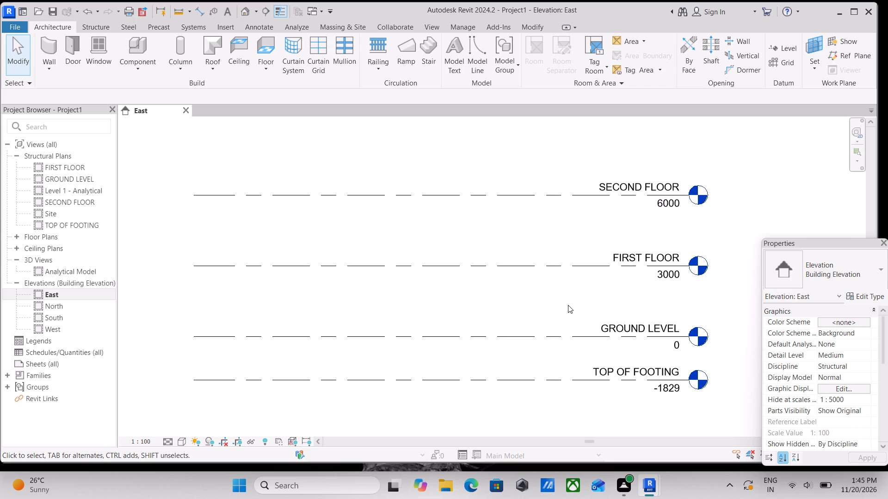
key(Escape)
scroll(484, 399, up, 2)
middle_drag(478, 392, 457, 323)
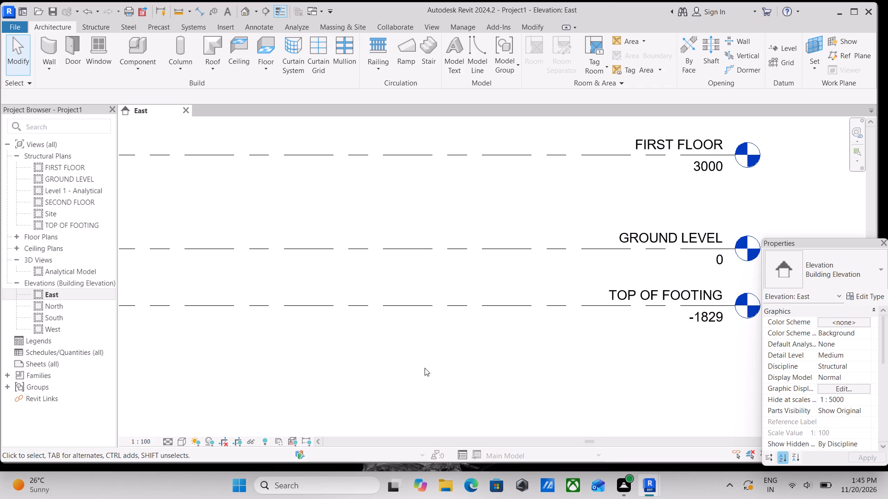
key(Escape)
scroll(540, 317, down, 3)
scroll(590, 278, down, 2)
middle_drag(590, 278, 589, 288)
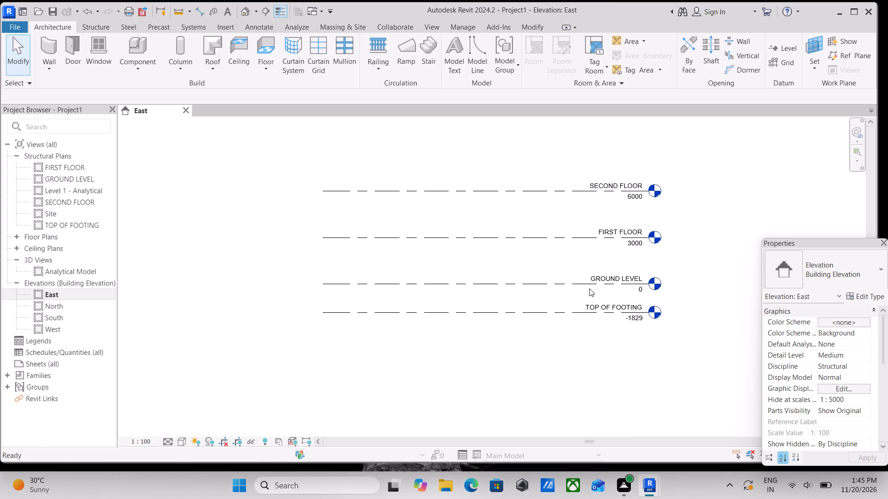
scroll(589, 288, up, 3)
key(Escape)
scroll(597, 311, up, 2)
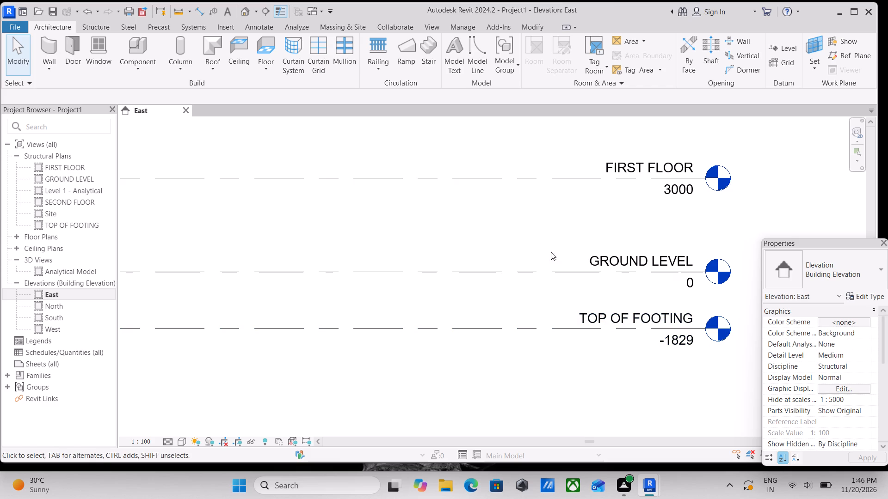
scroll(530, 280, up, 1)
scroll(366, 295, down, 3)
middle_drag(389, 296, 452, 299)
scroll(452, 299, up, 1)
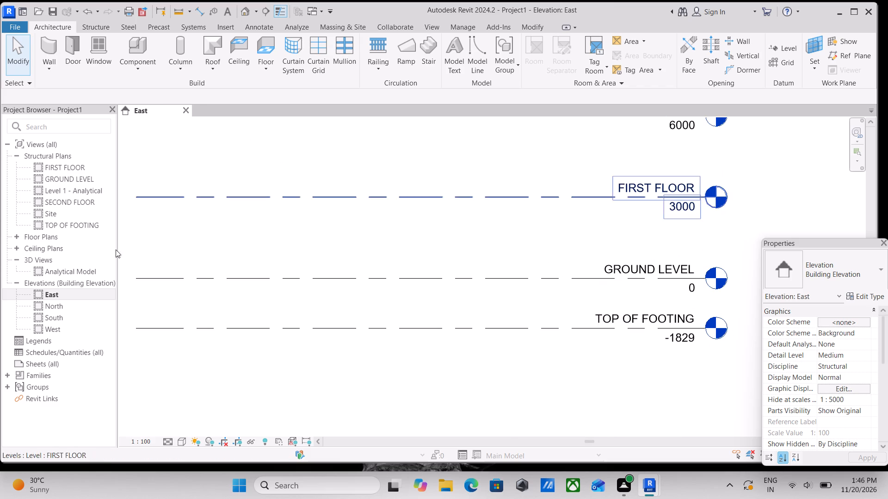
In the TOP OF FOOTING structural plan, draw a vertical grid line between the west and north elevation markers as grid 1.
double_click(60, 225)
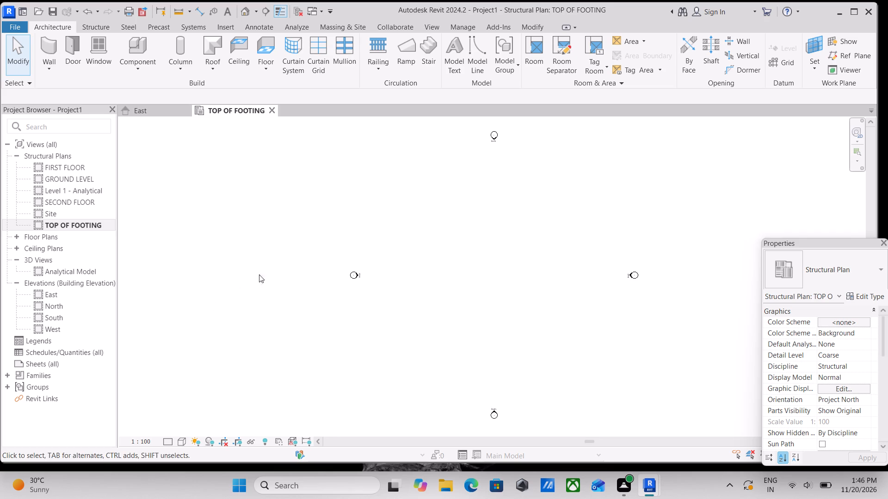
scroll(481, 256, up, 2)
middle_drag(481, 256, 375, 289)
text(GR)
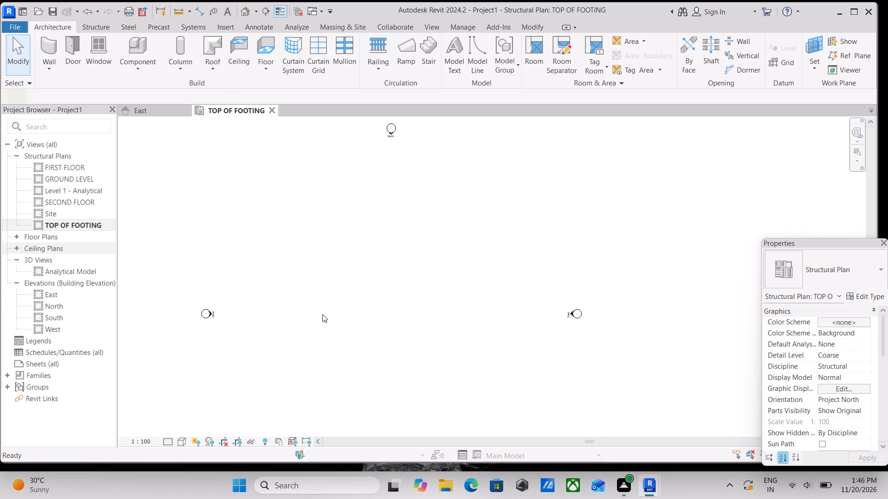
scroll(409, 315, down, 3)
middle_drag(409, 315, 474, 298)
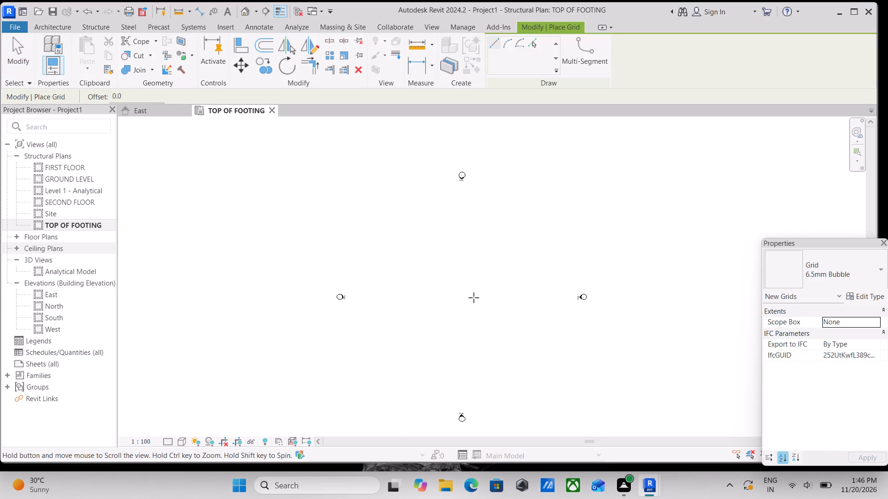
scroll(401, 310, up, 1)
scroll(387, 353, up, 1)
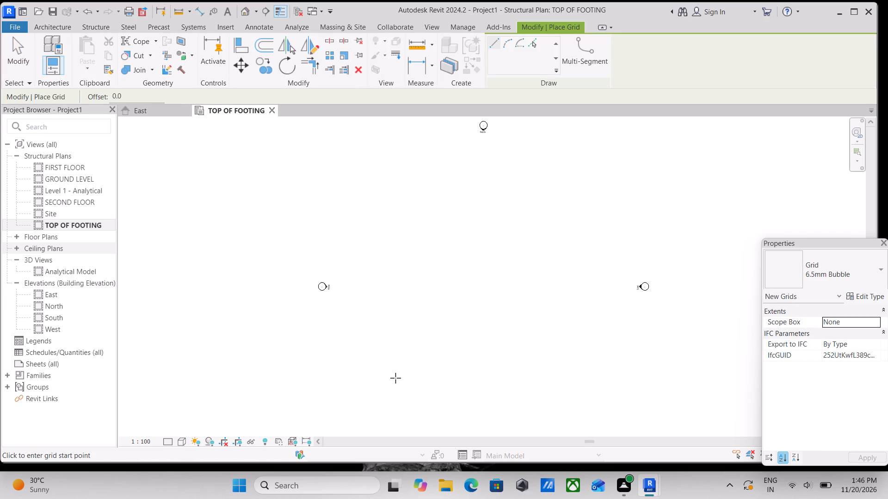
click(400, 367)
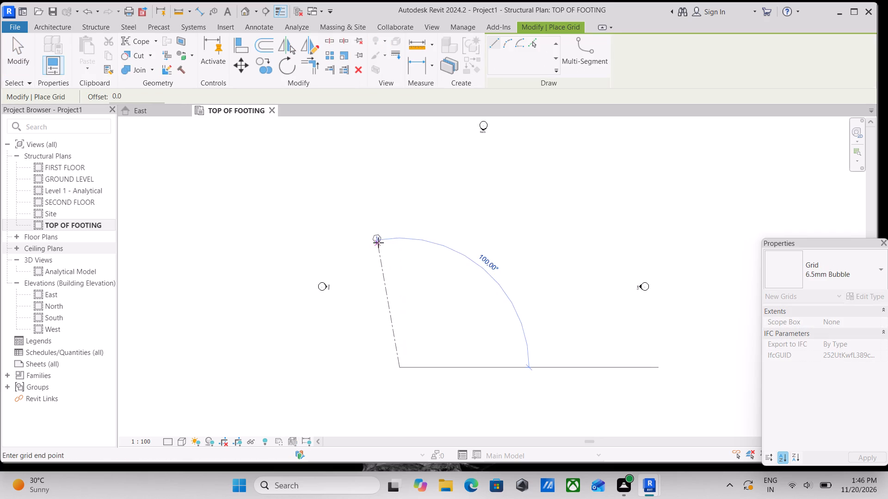
middle_drag(378, 243, 427, 301)
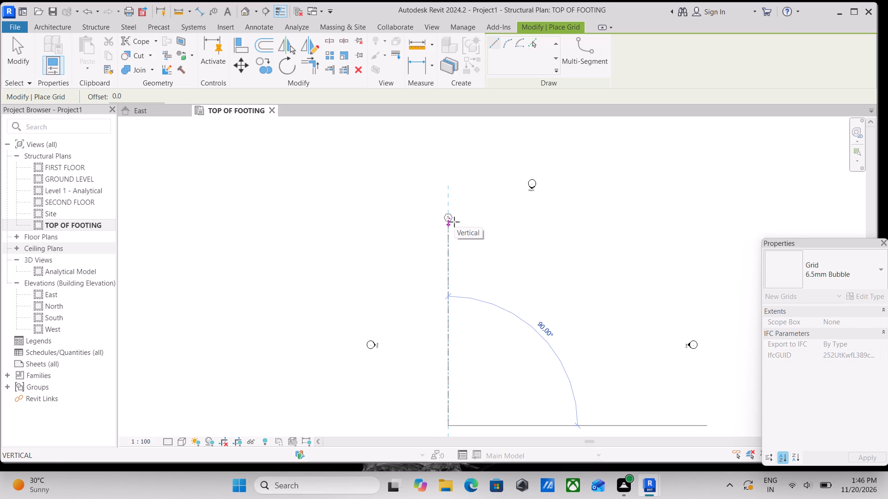
click(454, 218)
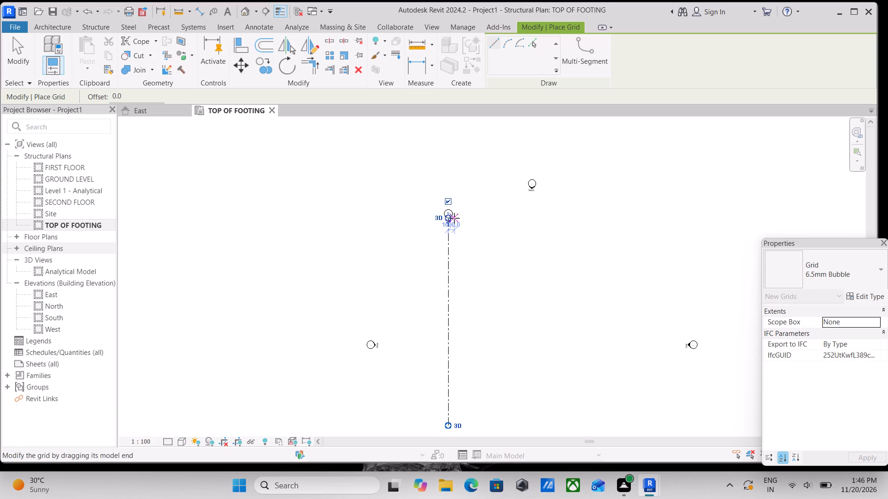
key(Escape)
scroll(459, 243, up, 3)
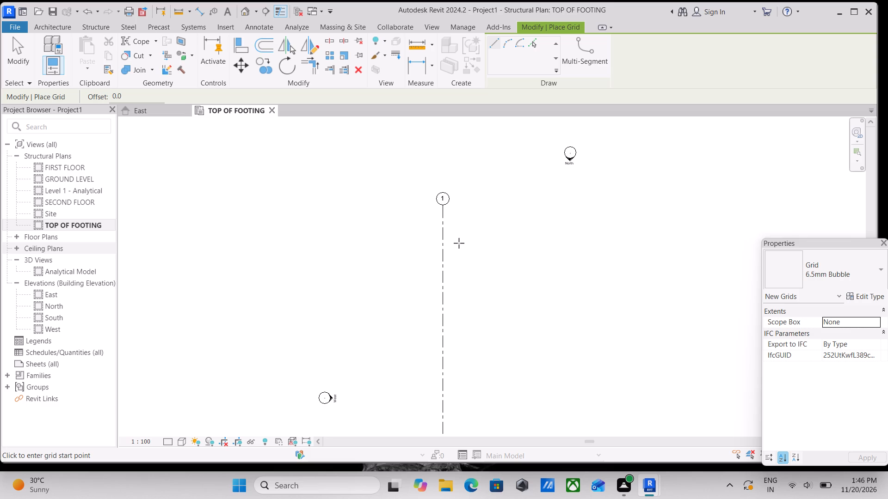
Switch the grid placement method to Pick Lines.
click(535, 44)
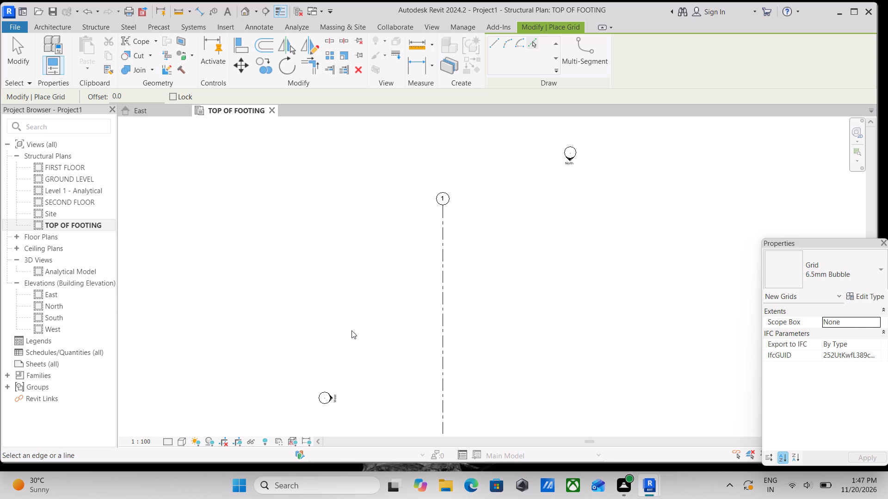
scroll(461, 308, up, 3)
scroll(456, 308, down, 4)
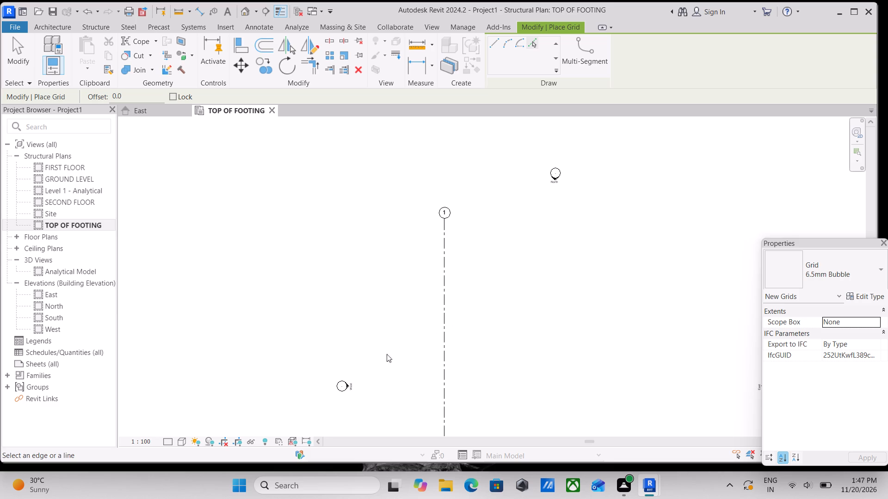
Examine the grid labels and bay spacings in the typical floor structural plan of the reference image.
click(244, 487)
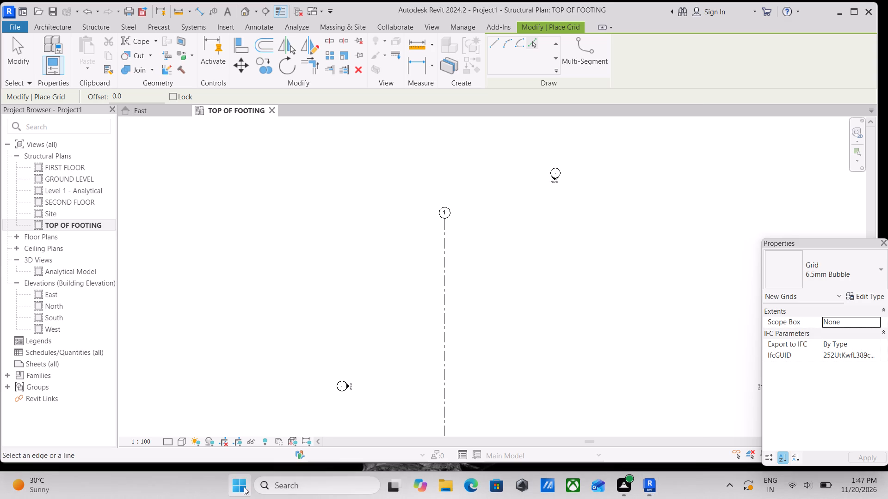
click(301, 272)
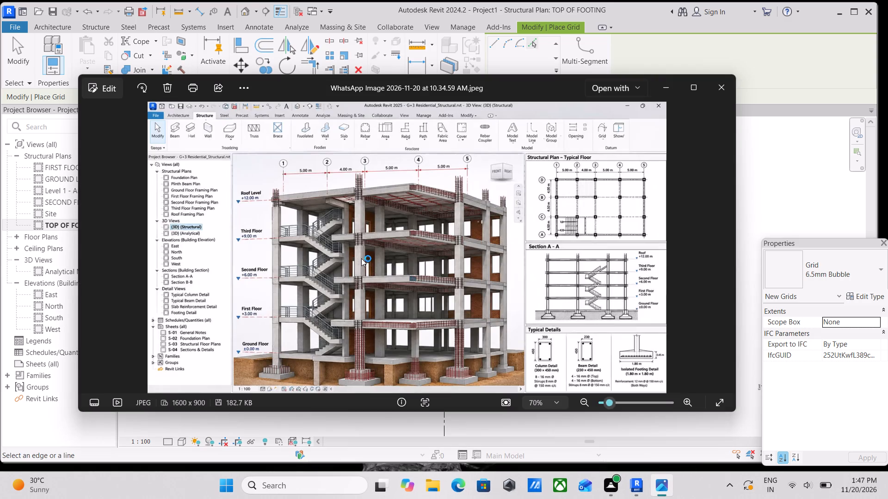
scroll(550, 282, up, 3)
middle_drag(553, 295, 432, 256)
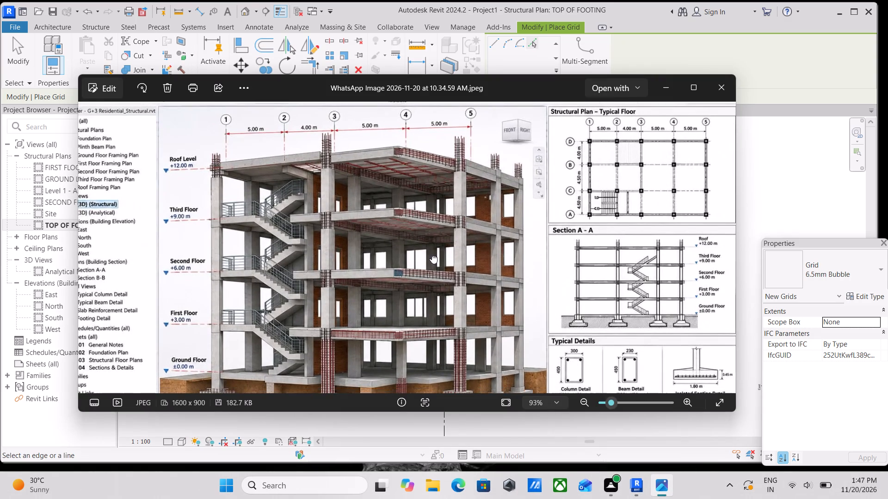
middle_drag(432, 256, 432, 255)
scroll(717, 299, up, 2)
scroll(654, 201, up, 3)
middle_drag(653, 201, 568, 319)
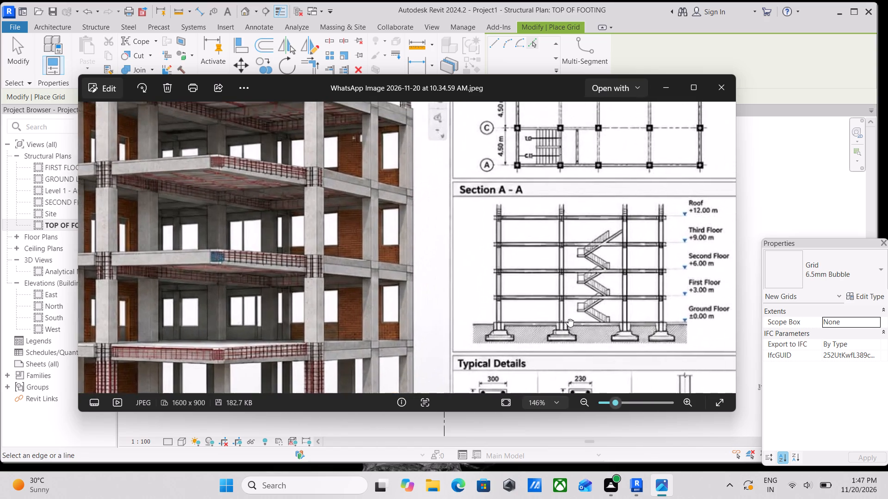
middle_drag(568, 319, 560, 427)
scroll(560, 427, down, 1)
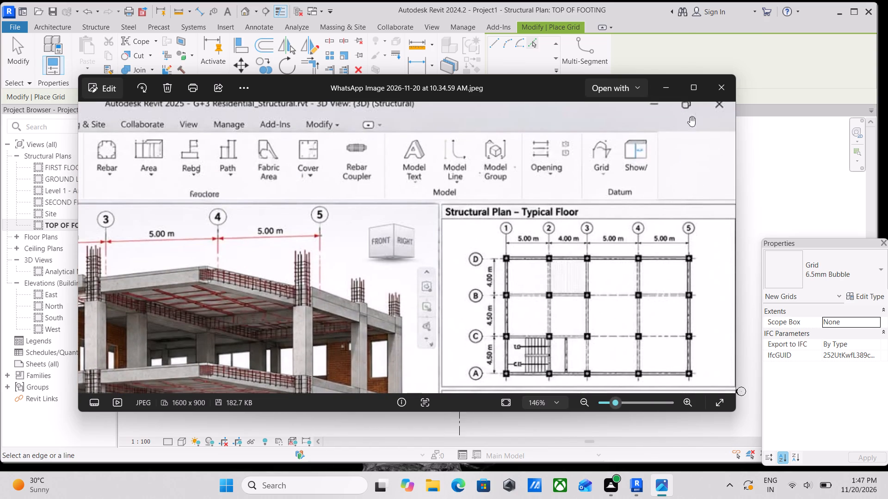
click(717, 87)
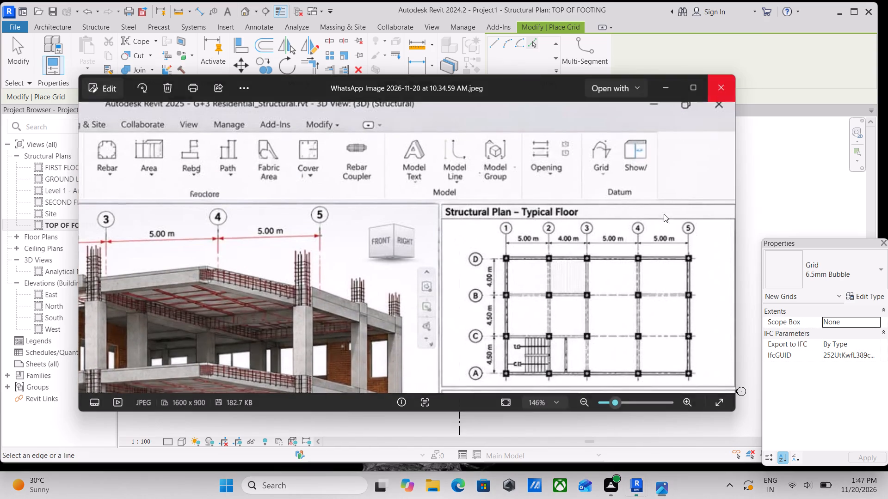
Create vertical grid 2 at a 4 m offset to the east of grid 1.
middle_drag(472, 306, 481, 270)
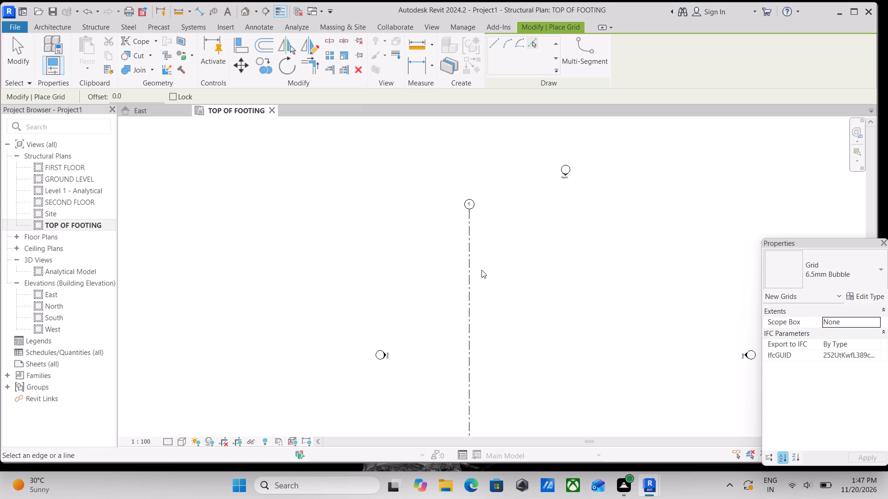
key(g)
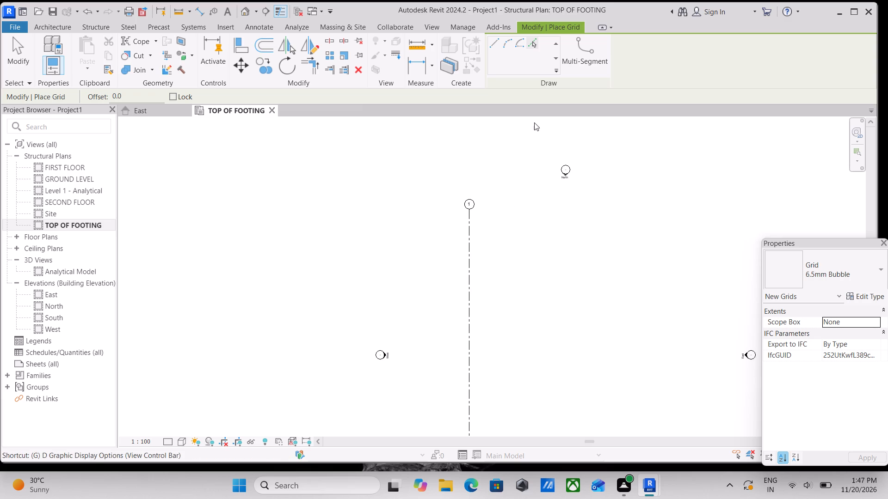
drag(128, 95, 70, 105)
key(4)
key(m)
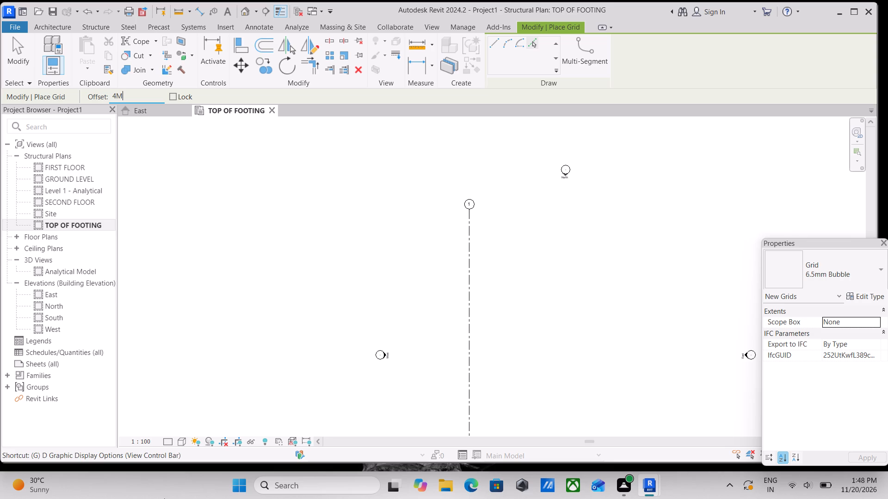
key(Return)
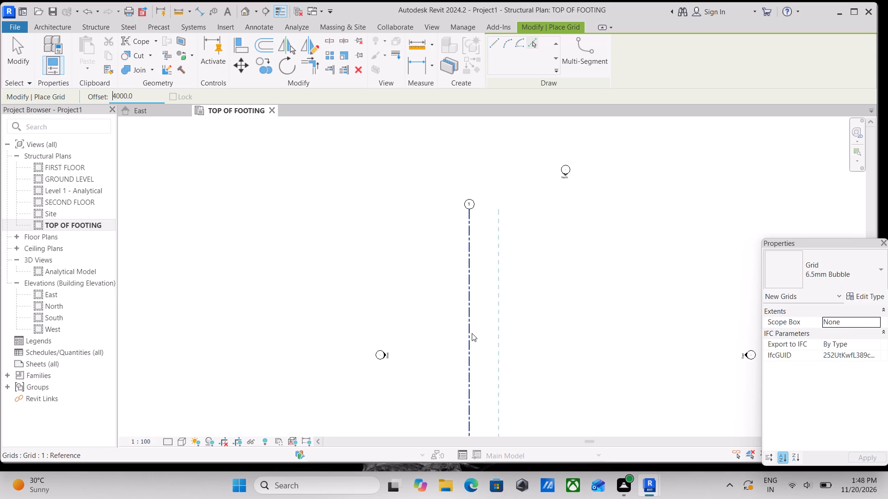
scroll(510, 246, up, 2)
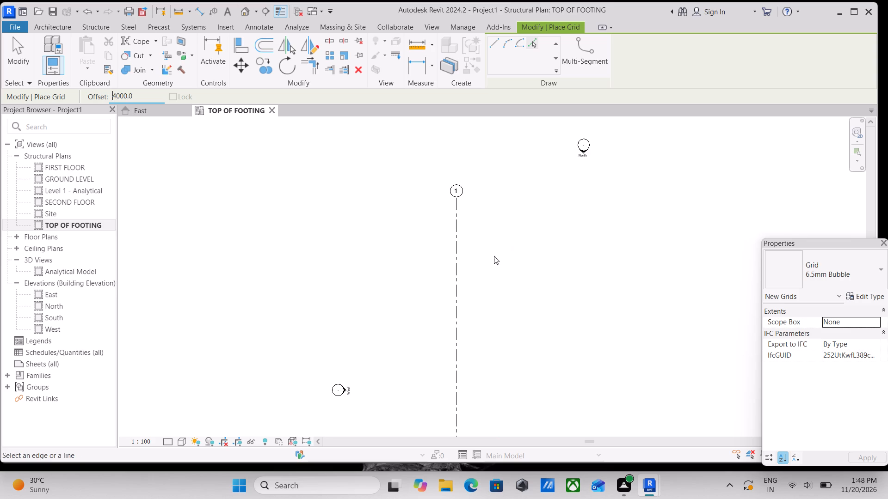
click(461, 270)
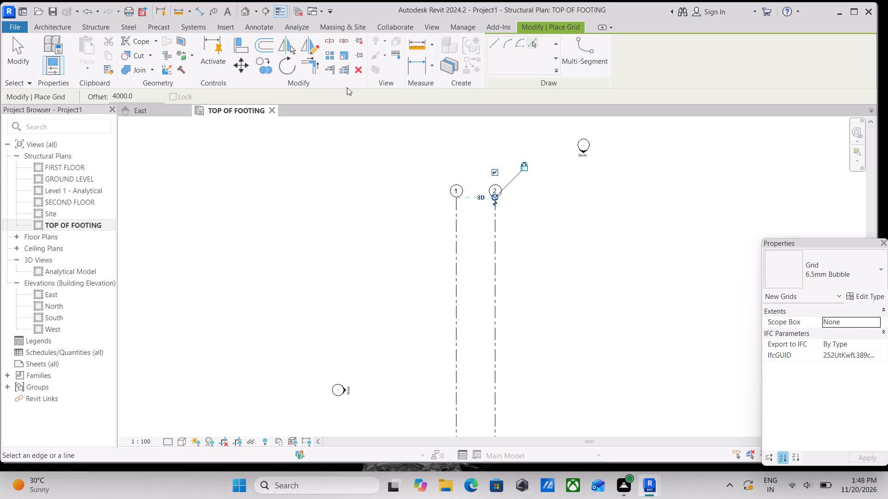
Set the grid offset to 5 m and create the third vertical grid line from grid 2.
drag(148, 92, 49, 101)
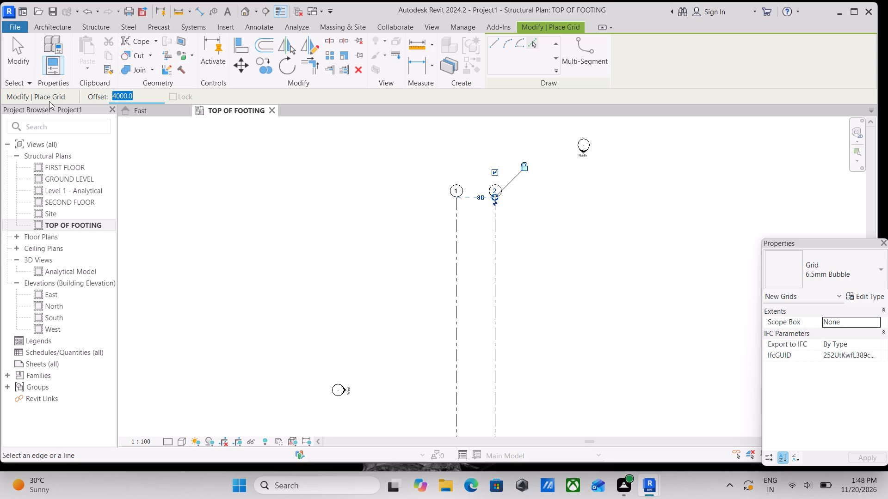
key(5)
key(m)
key(Return)
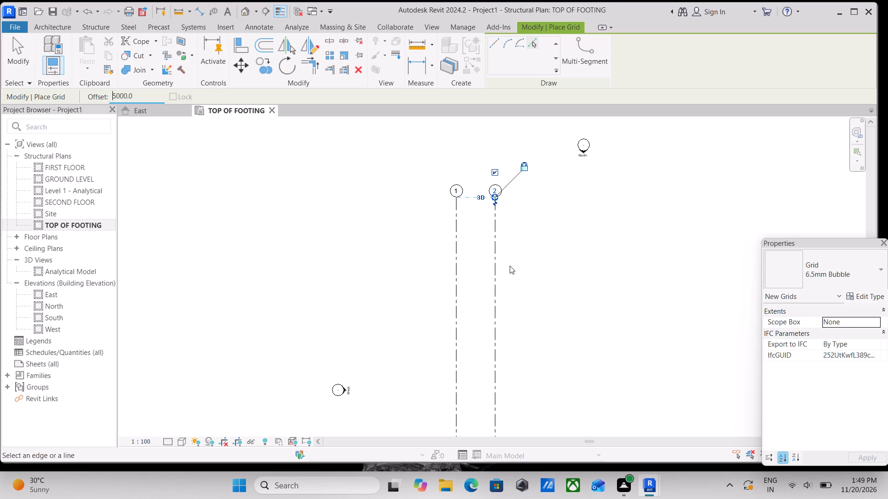
middle_drag(499, 287, 388, 257)
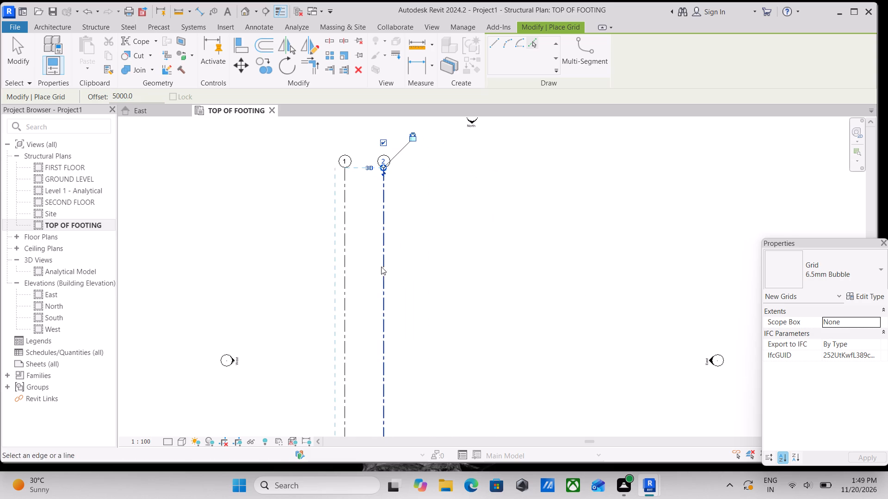
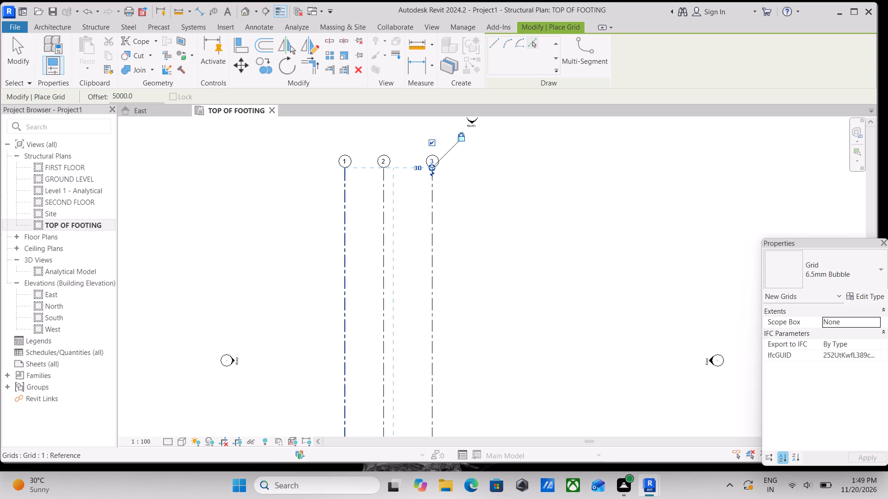
Check the spacings between grids 1 to 5 in the typical floor structural plan of the reference image.
click(239, 487)
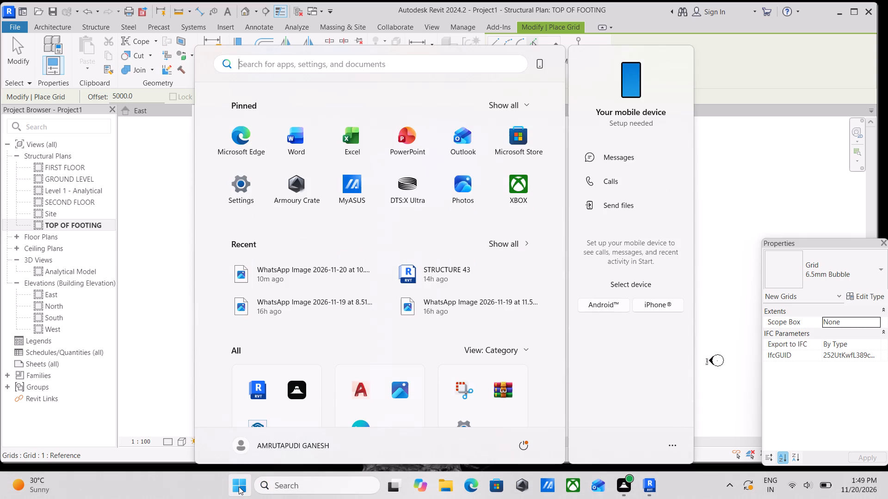
click(298, 274)
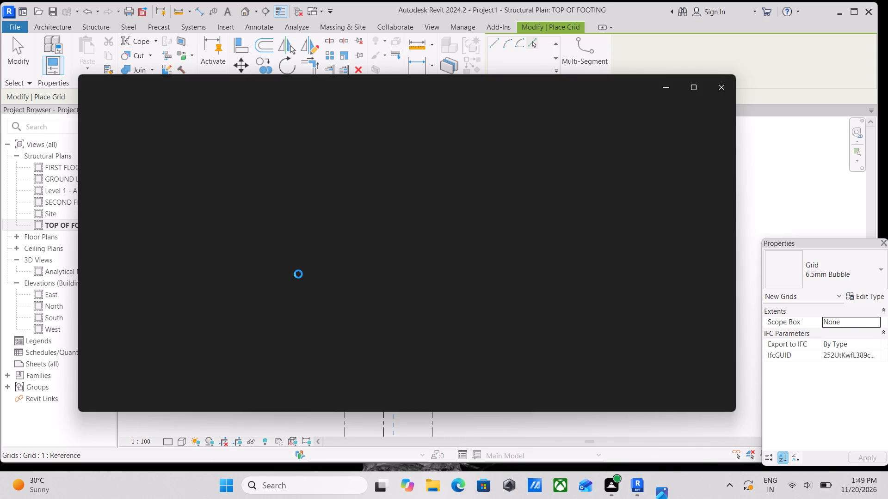
scroll(530, 247, up, 2)
middle_drag(599, 193, 598, 193)
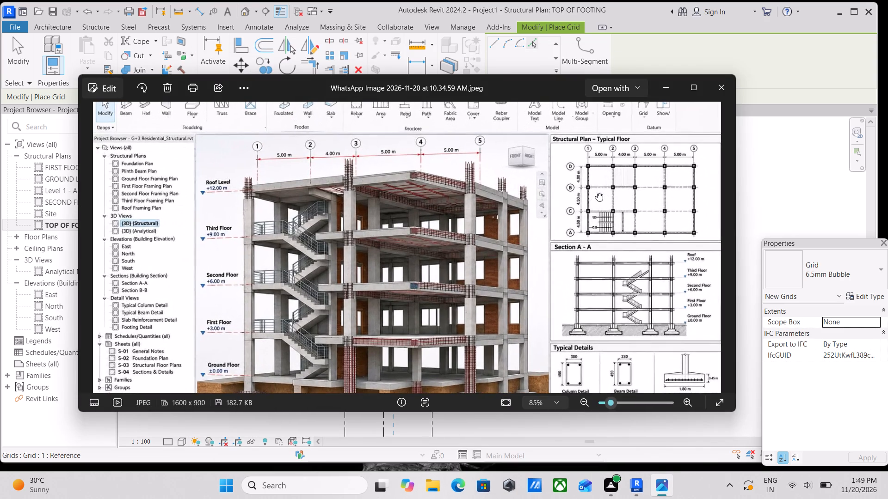
middle_drag(598, 193, 525, 214)
scroll(621, 205, up, 2)
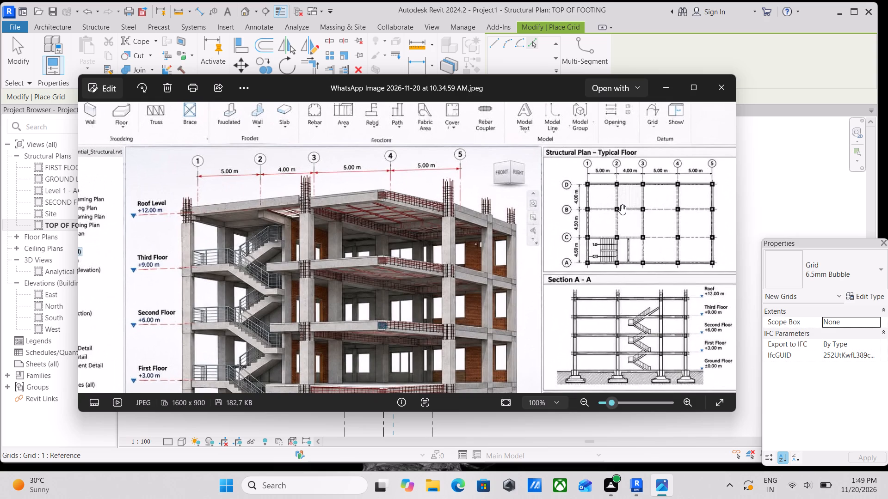
click(724, 80)
Delete vertical grids 3 and 2 from the TOP OF FOOTING plan, keeping grid 1.
key(Escape)
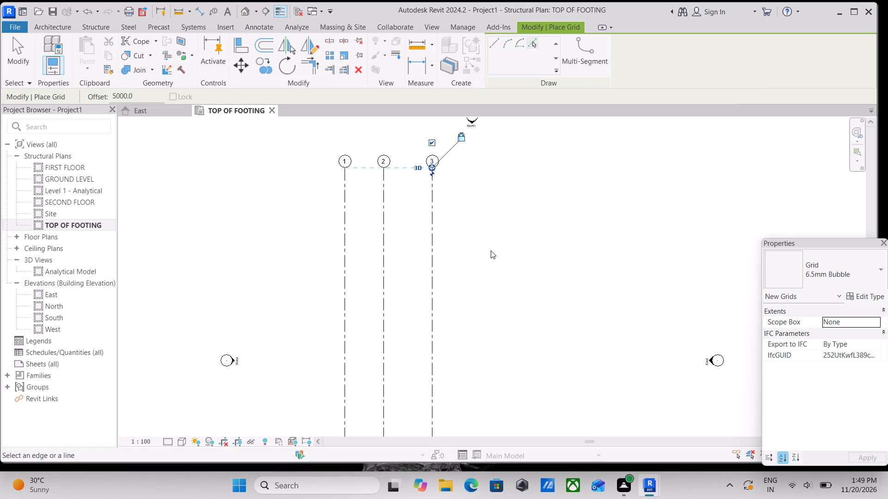
key(Escape)
scroll(463, 272, up, 2)
key(Escape)
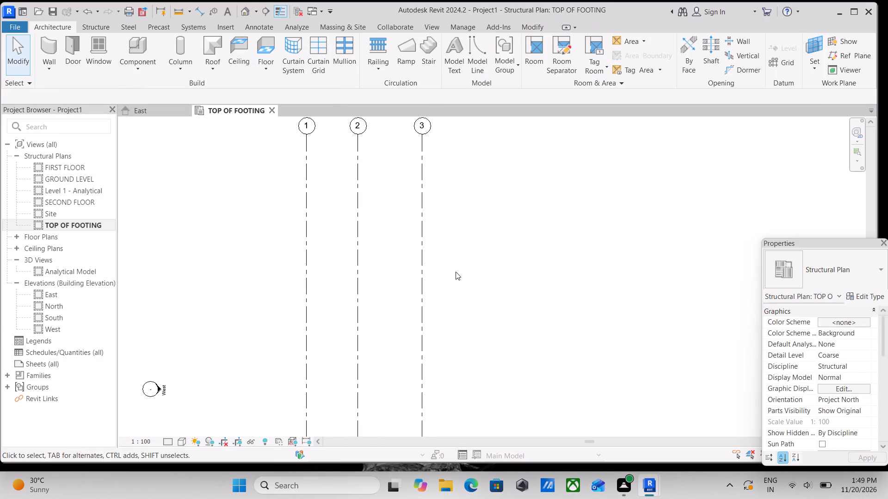
key(Escape)
key(Escape)
right_click(419, 276)
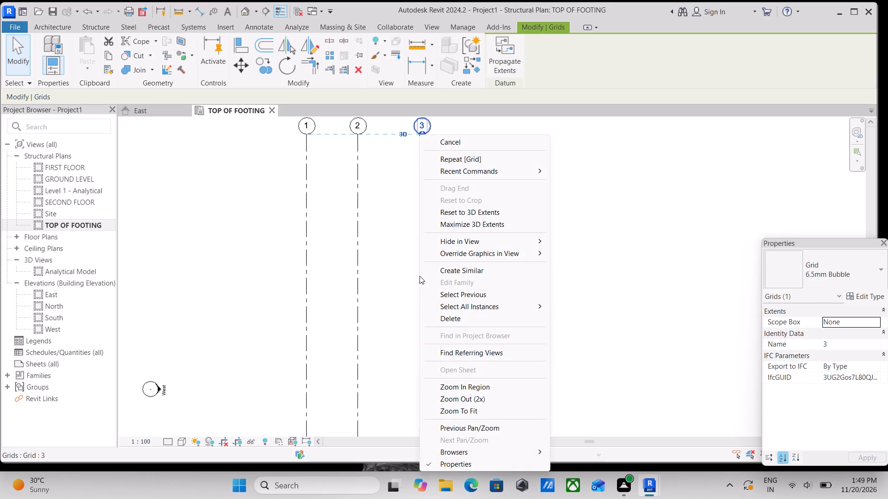
click(455, 317)
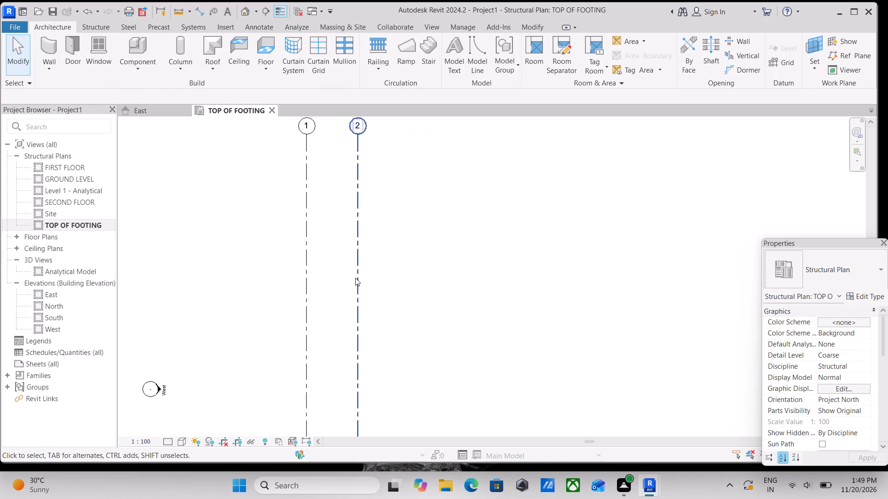
click(353, 287)
right_click(353, 287)
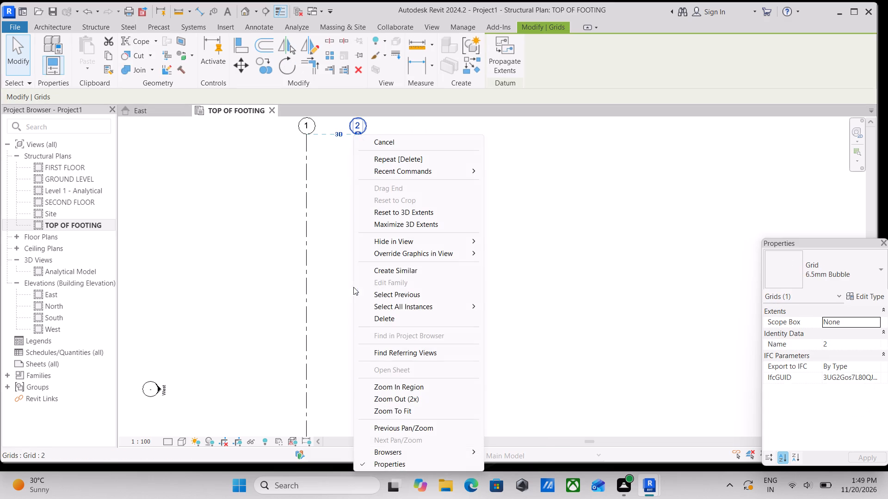
click(431, 318)
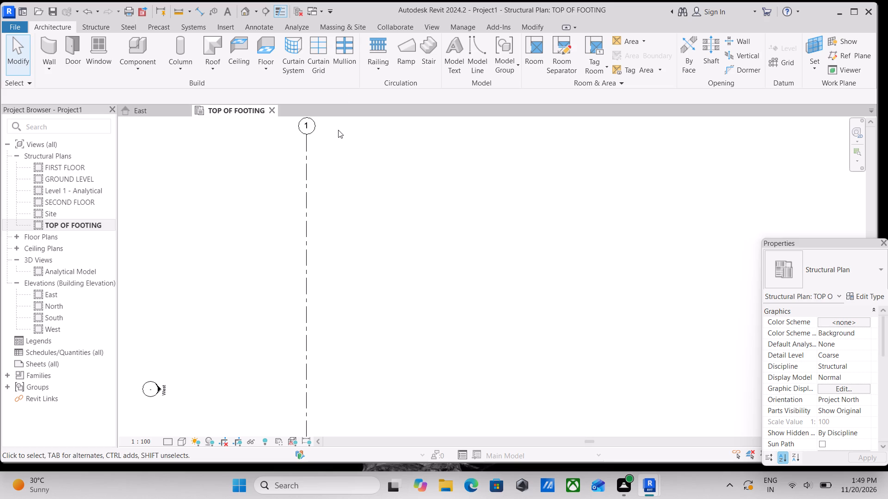
Create a vertical grid 5 m east of grid 1 using the Grid command's Pick Lines method.
text(GR)
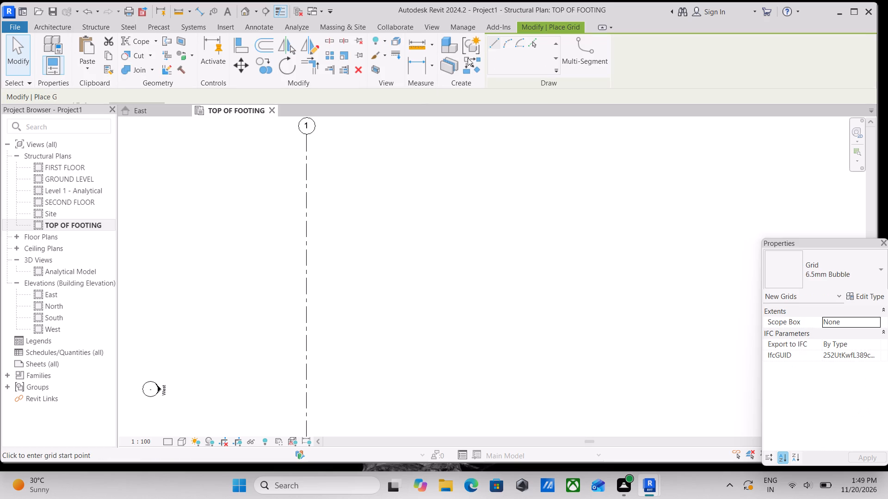
click(539, 42)
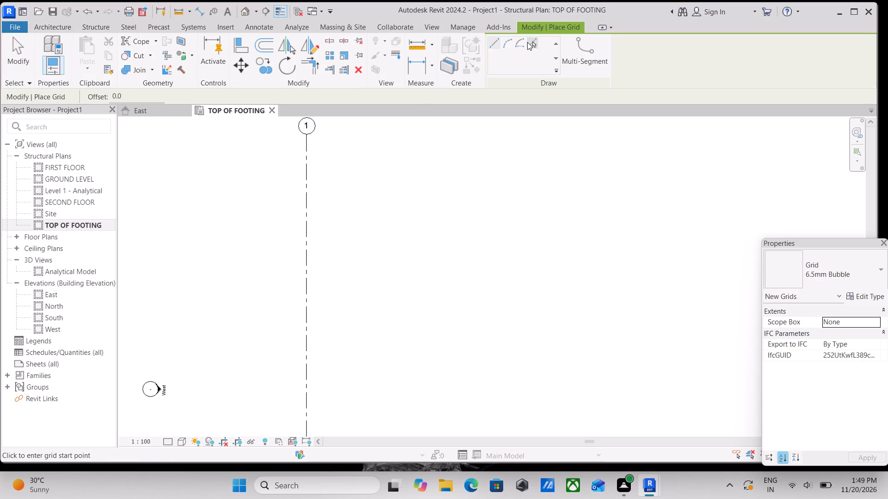
click(534, 44)
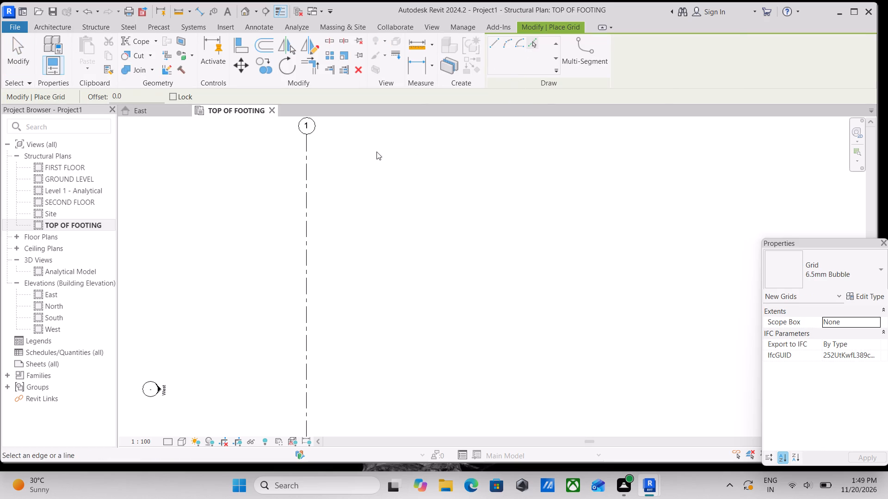
drag(136, 101, 128, 99)
drag(128, 99, 83, 103)
key(5)
key(m)
key(Return)
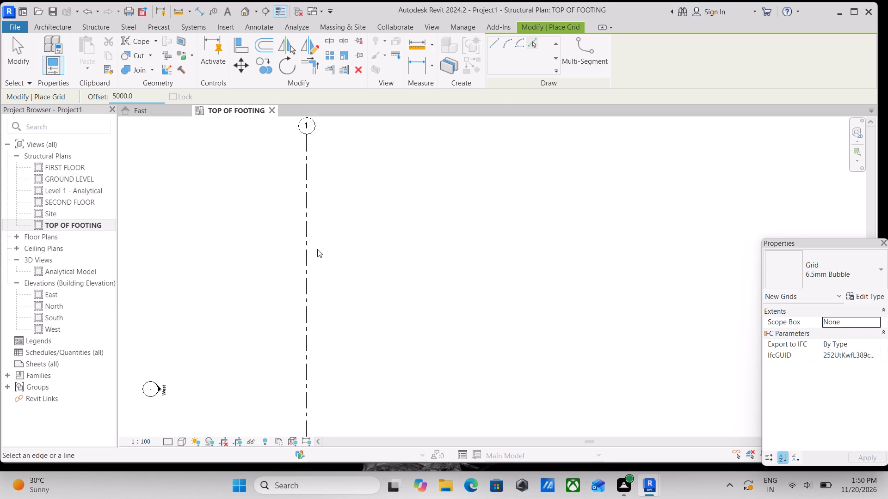
click(307, 246)
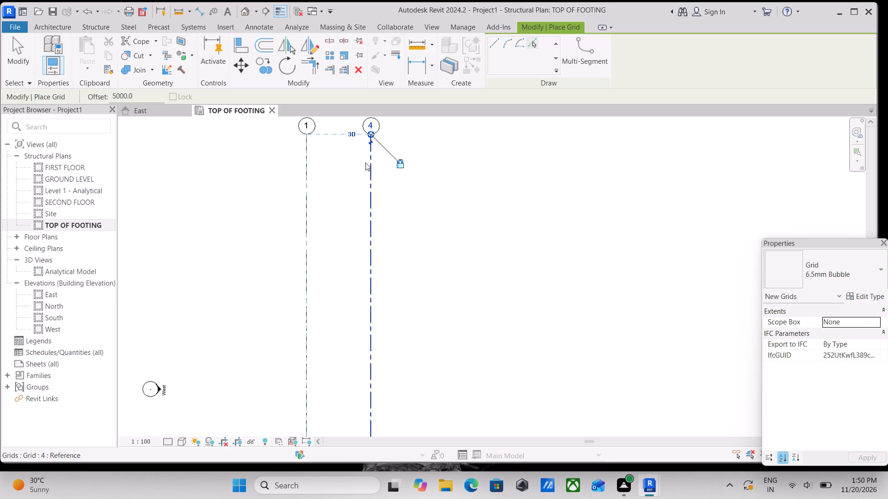
Set the grid offset to 4 m and create the third vertical grid east of the second one.
drag(144, 96, 83, 98)
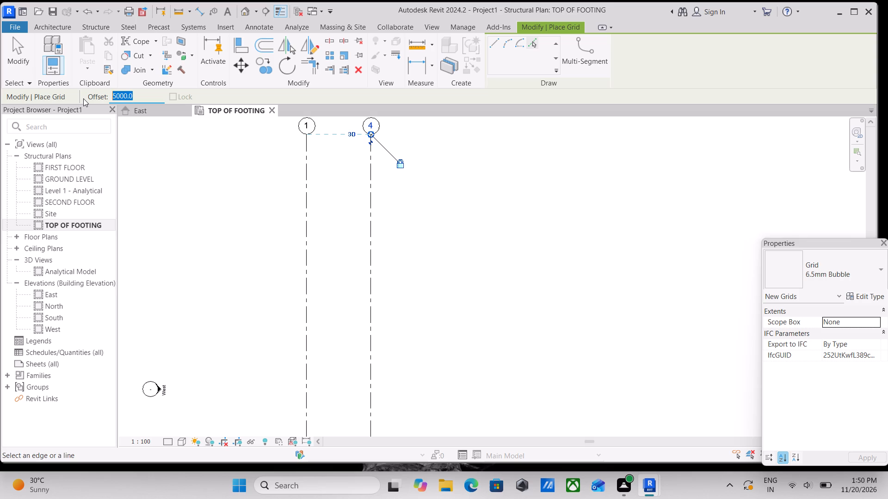
key(4)
key(m)
key(Return)
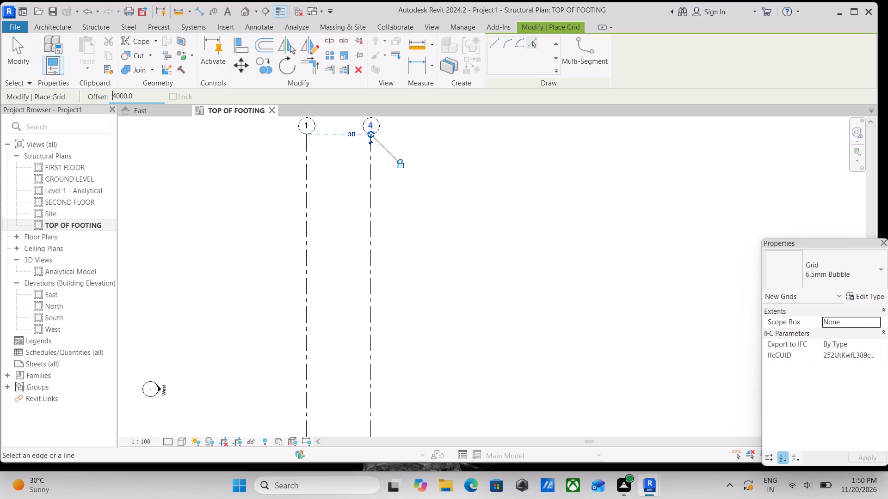
click(372, 266)
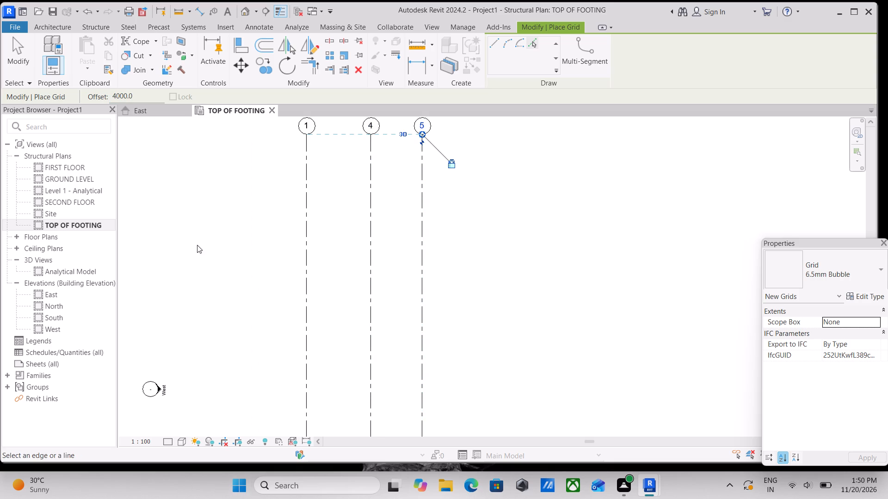
Set the grid offset to 5 m and create the fourth and fifth vertical grids, each east of the previous one.
drag(139, 96, 65, 104)
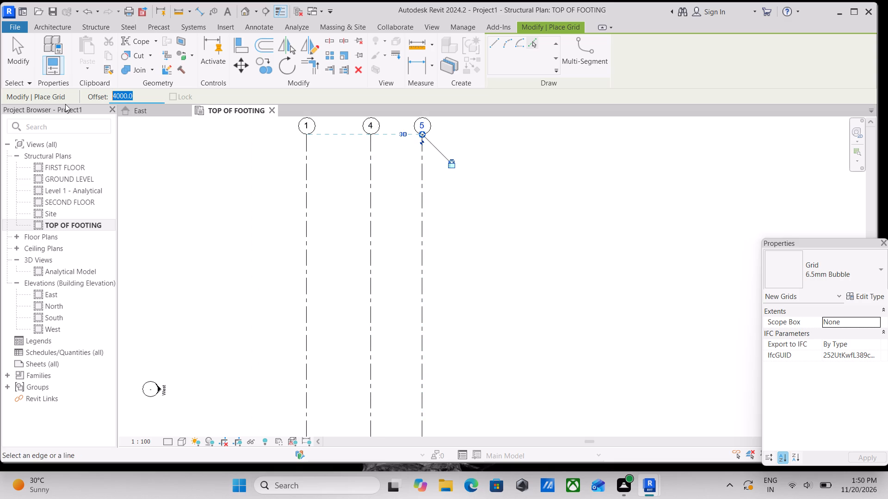
text(5M)
key(Return)
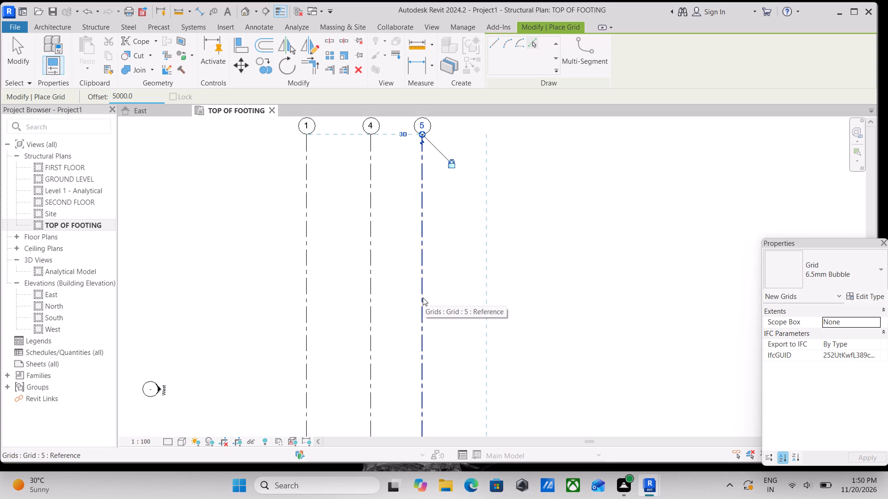
click(423, 298)
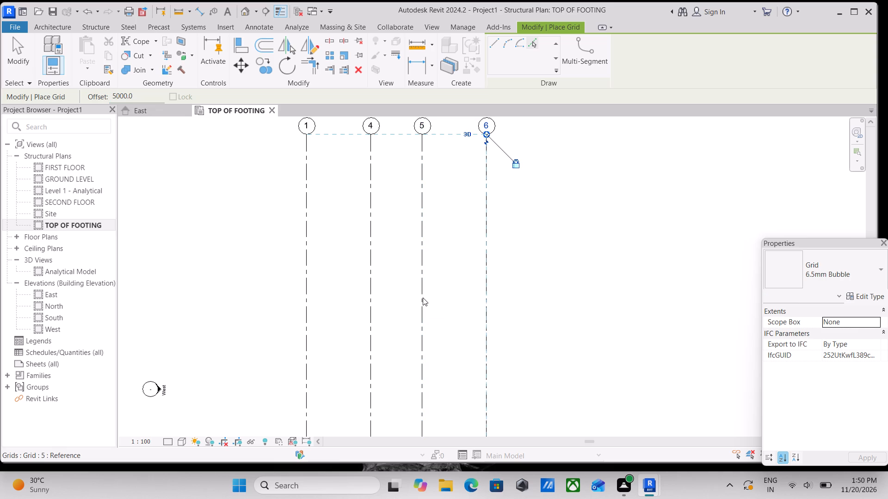
click(488, 307)
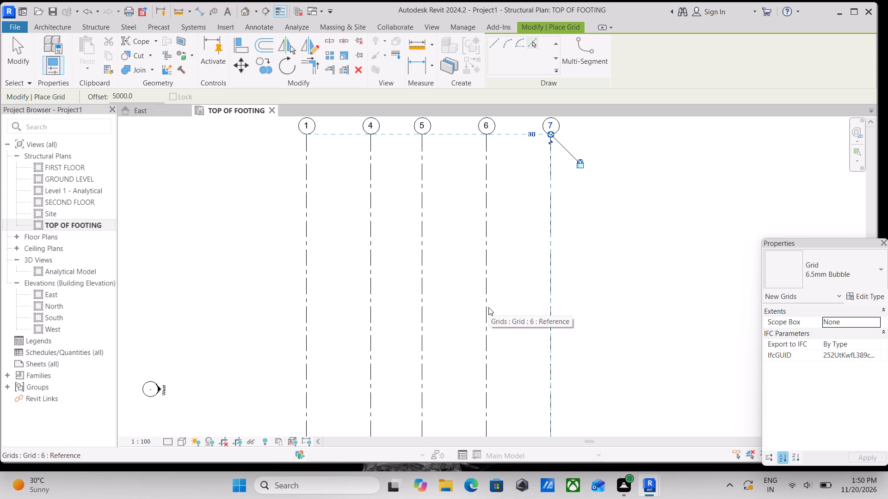
scroll(488, 307, down, 3)
key(Escape)
key(Escape)
Rename the second, third and fourth vertical grids as 2, 3 and 4.
scroll(349, 172, up, 4)
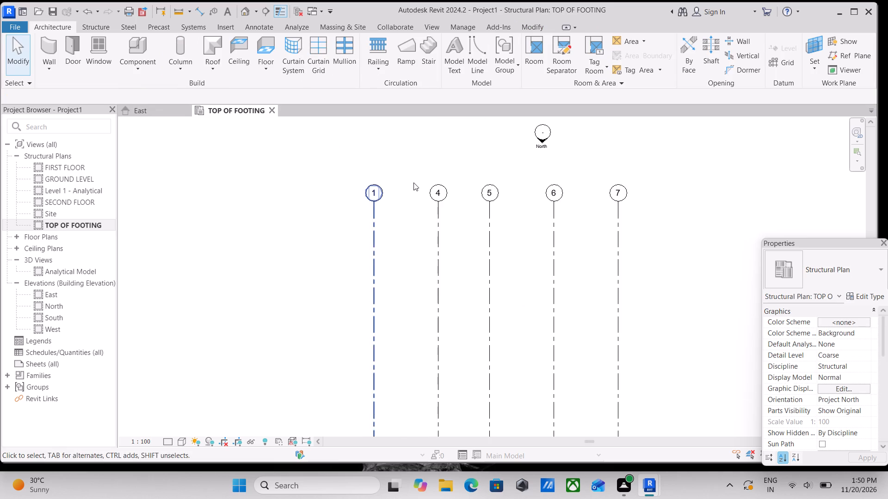
scroll(467, 199, up, 3)
key(Escape)
key(Escape)
scroll(429, 189, up, 2)
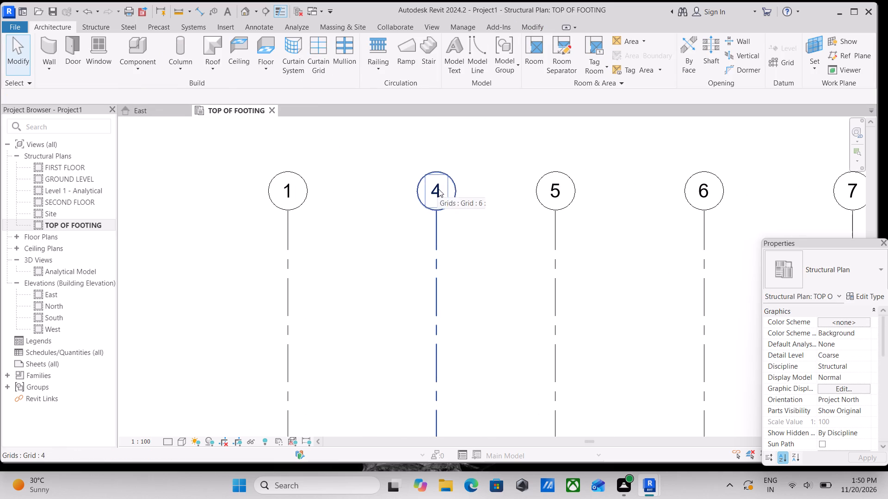
double_click(440, 189)
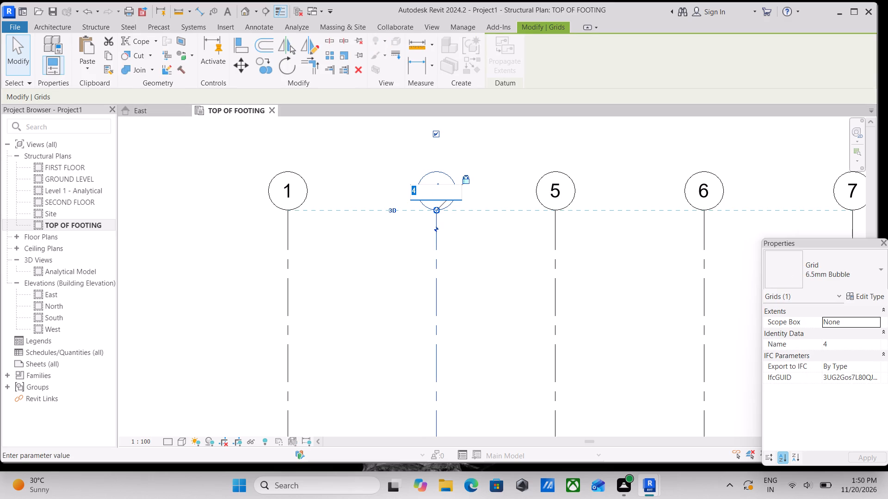
key(2)
key(Return)
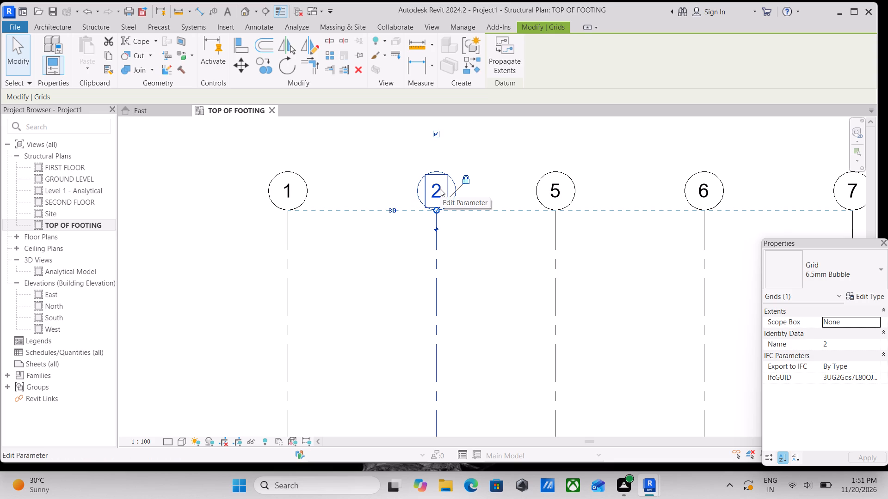
double_click(564, 184)
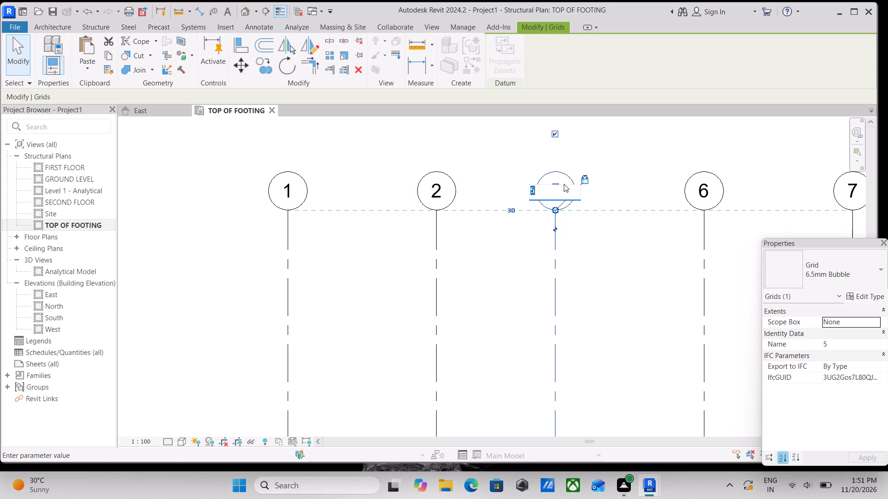
key(3)
key(Return)
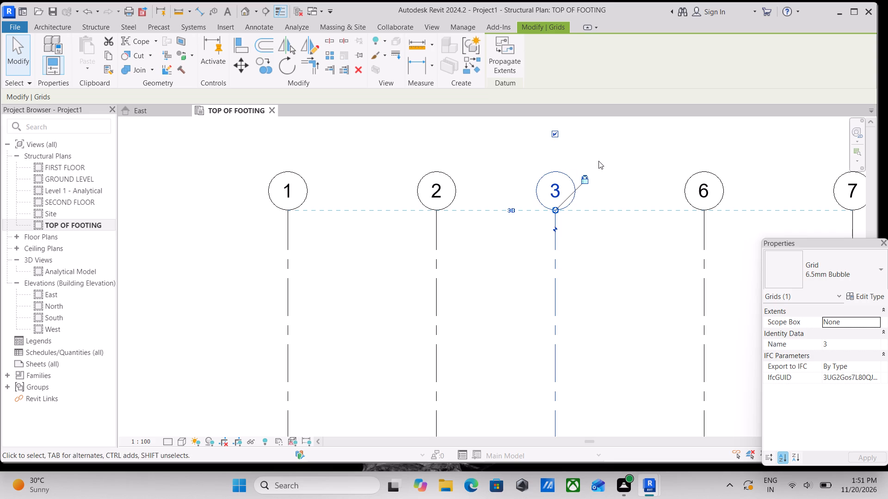
middle_drag(601, 168, 454, 170)
double_click(557, 190)
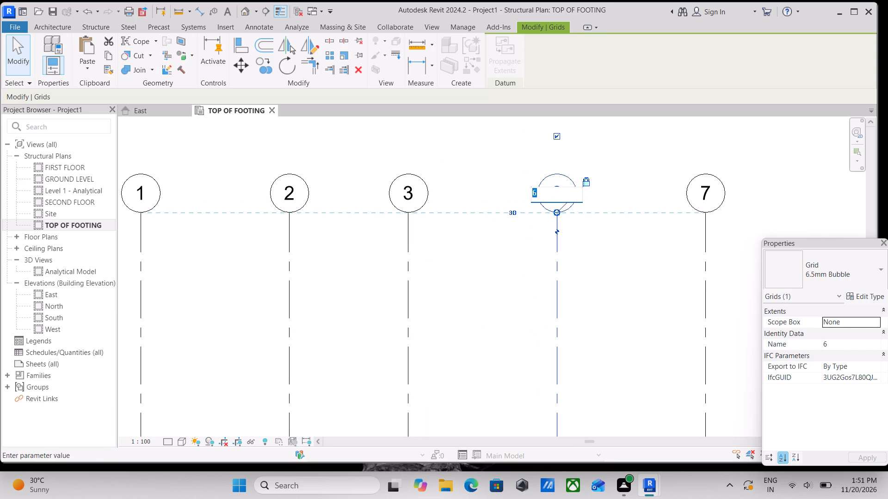
key(4)
key(Return)
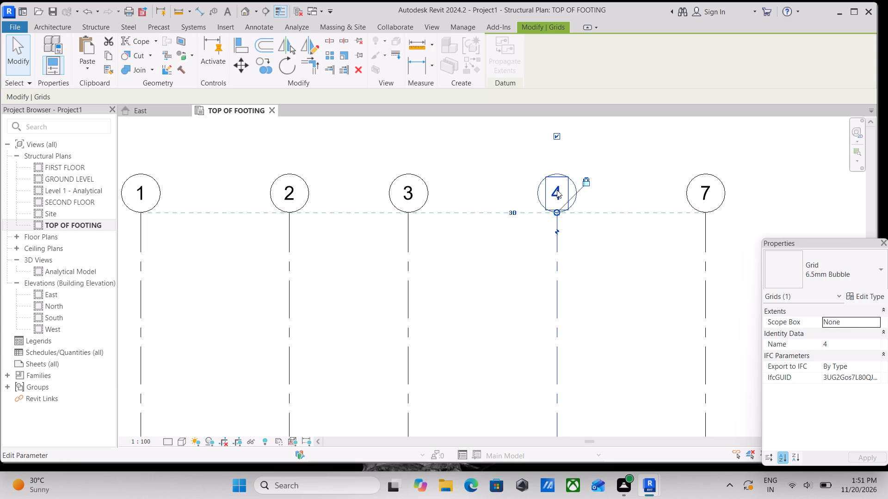
Rename the fifth vertical grid as 5.
double_click(710, 191)
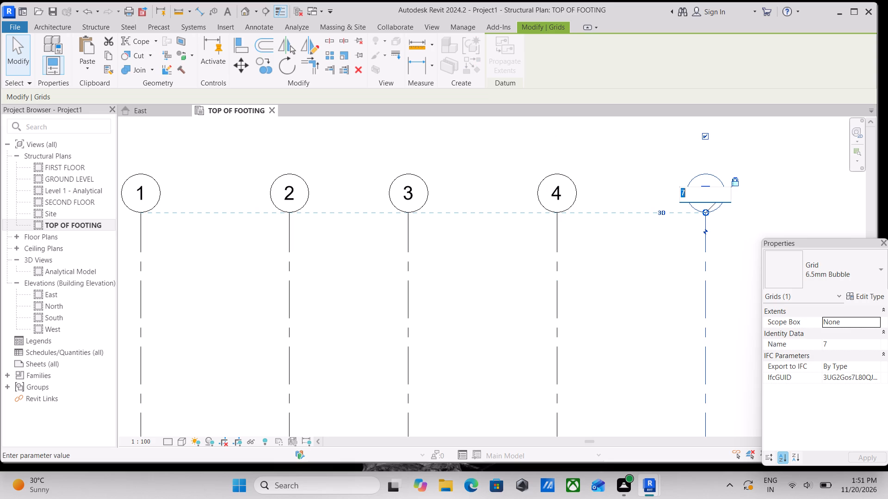
key(5)
key(Return)
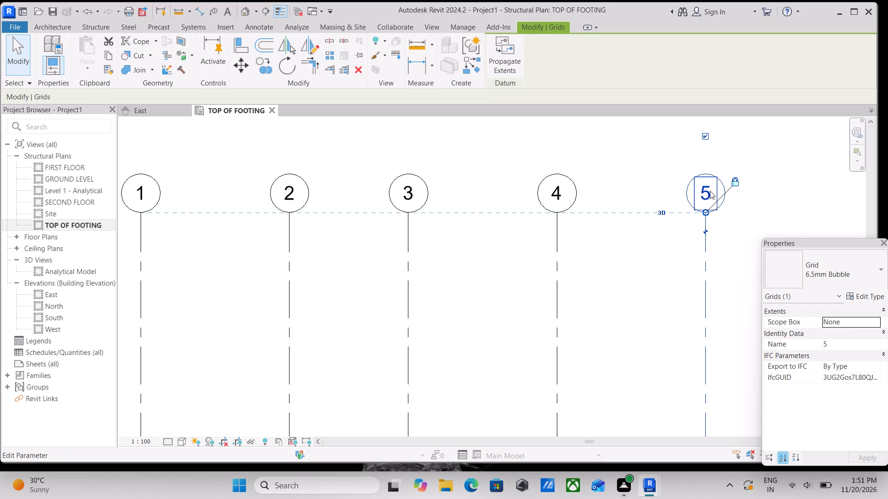
key(Escape)
Open the reference image in Photos and examine the typical floor plan's lettered horizontal grids and their spacings.
scroll(640, 237, down, 6)
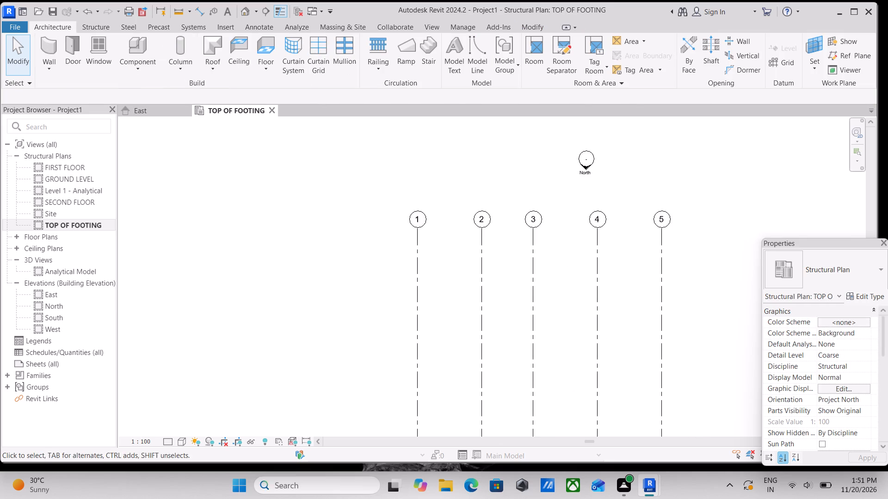
click(234, 484)
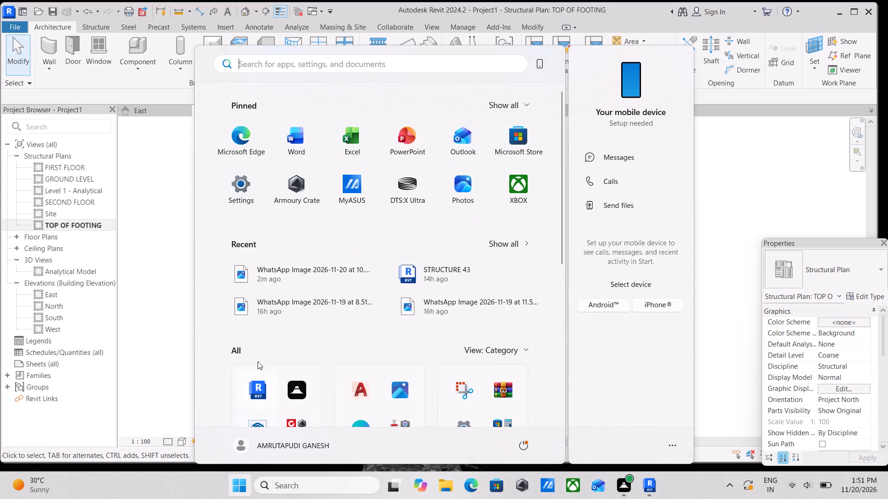
click(350, 276)
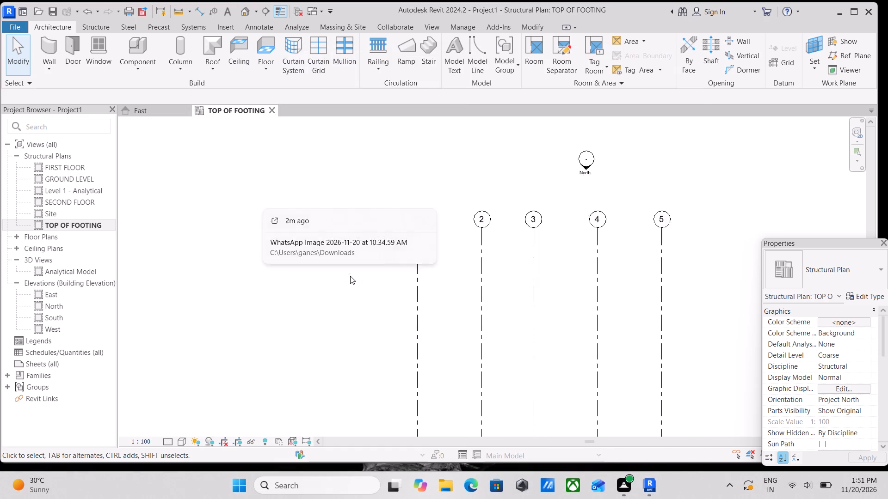
scroll(600, 225, up, 2)
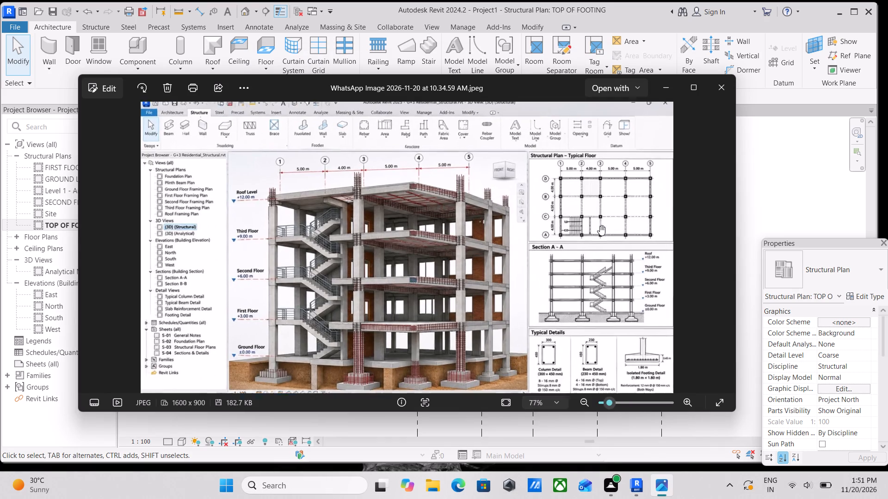
scroll(600, 225, up, 3)
middle_drag(583, 188, 480, 213)
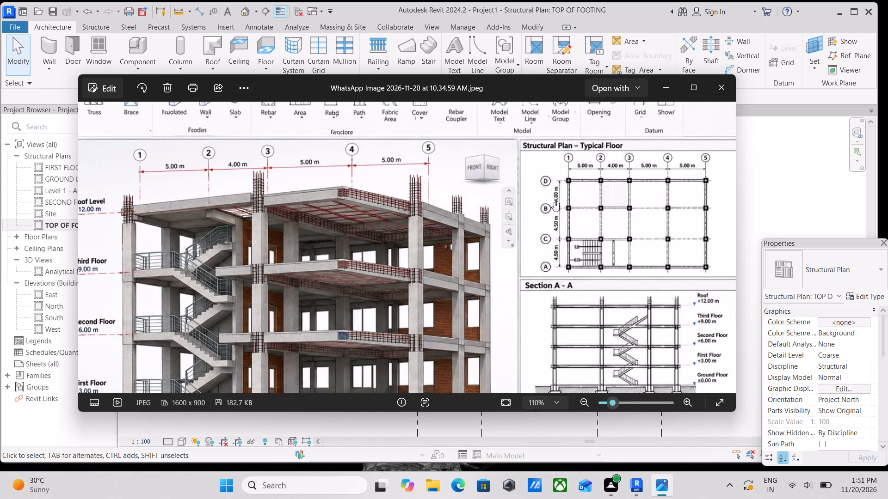
scroll(564, 207, up, 8)
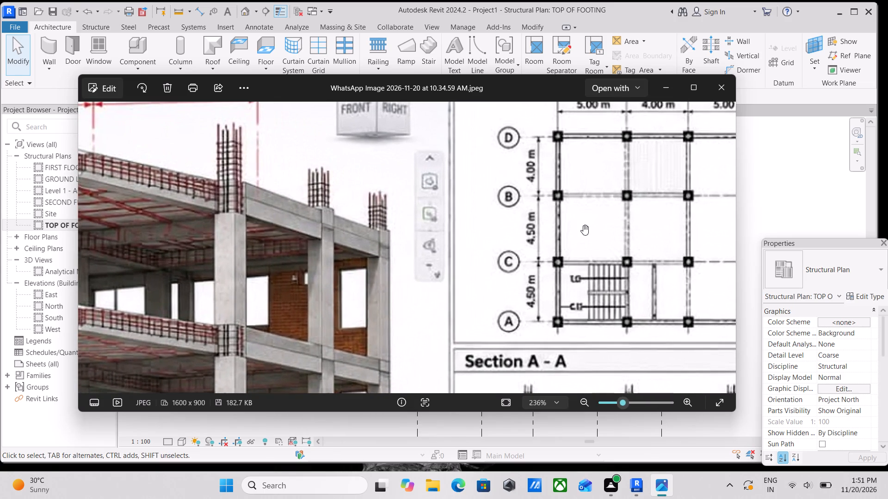
click(726, 90)
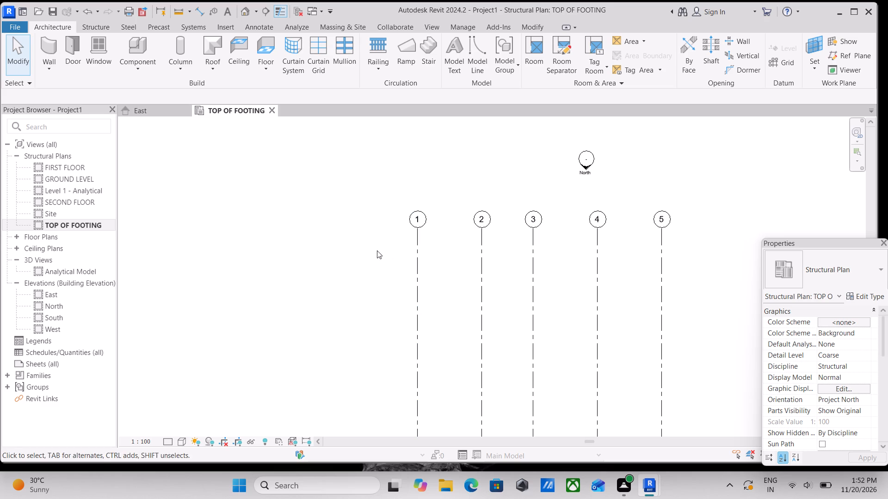
Draw a horizontal grid just below the bubbles of the vertical grids, running from west of grid 1 to east of grid 5.
text(GR)
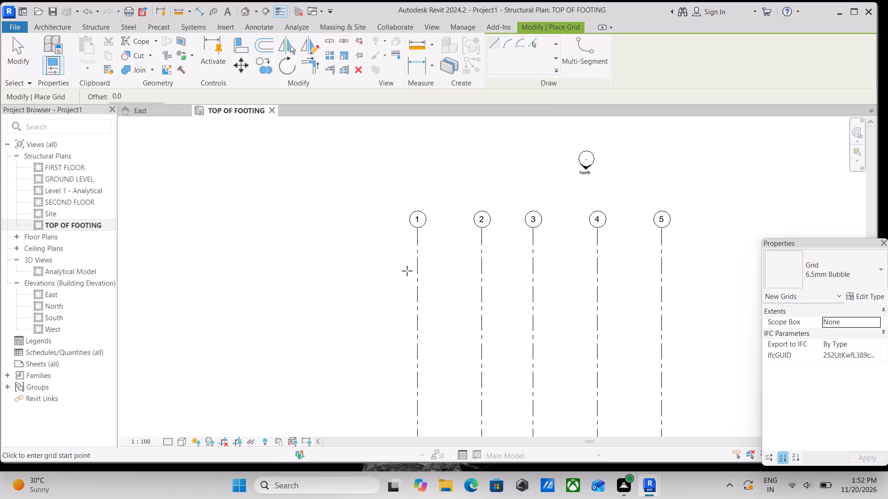
click(407, 271)
middle_drag(551, 258, 387, 265)
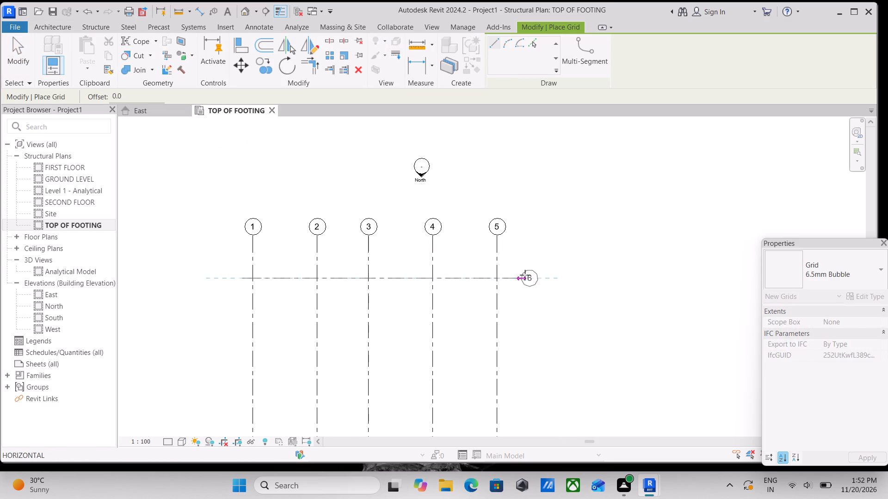
click(525, 275)
key(Escape)
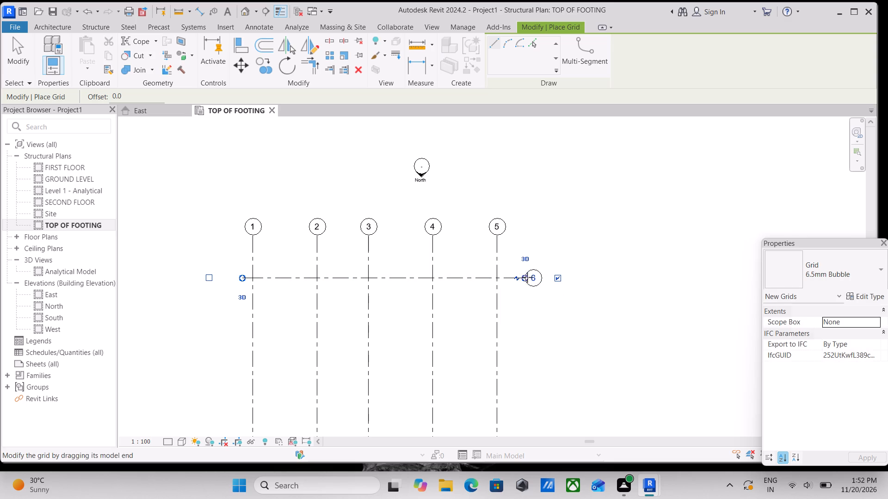
key(Escape)
Rename the new horizontal grid as A.
scroll(530, 275, up, 2)
key(Escape)
key(Escape)
scroll(547, 273, up, 3)
key(Escape)
scroll(527, 281, up, 2)
double_click(527, 281)
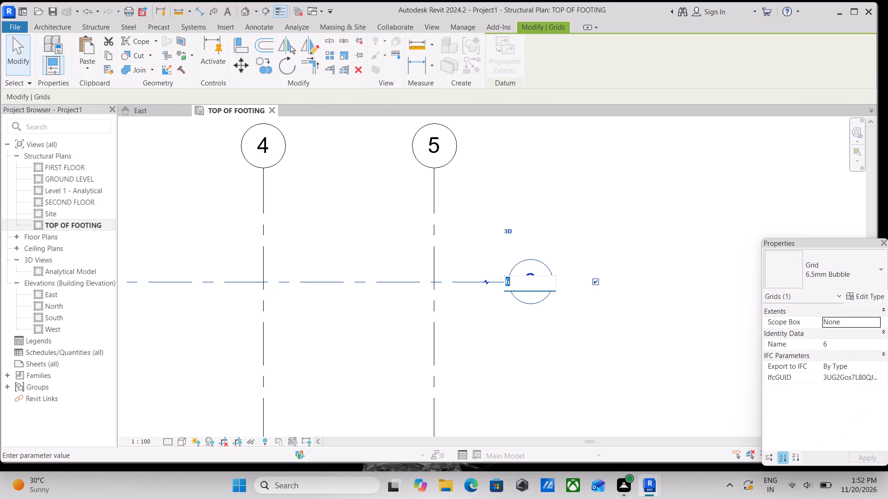
key(a)
key(Return)
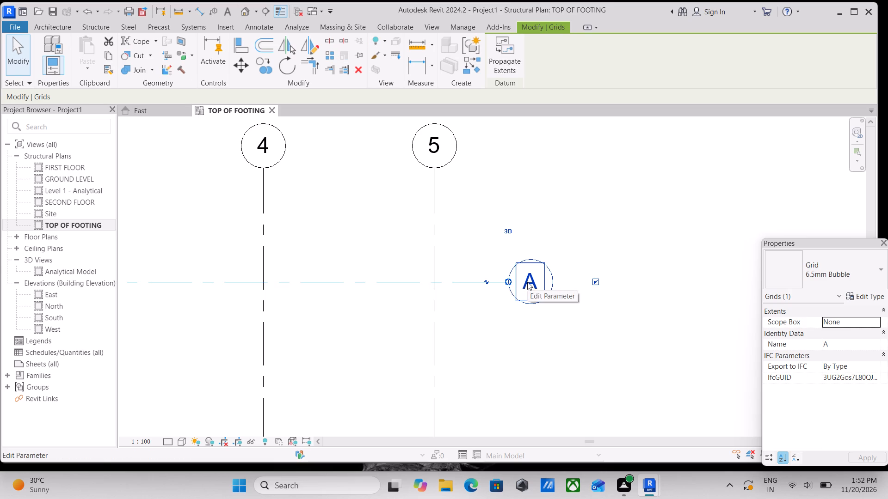
key(Escape)
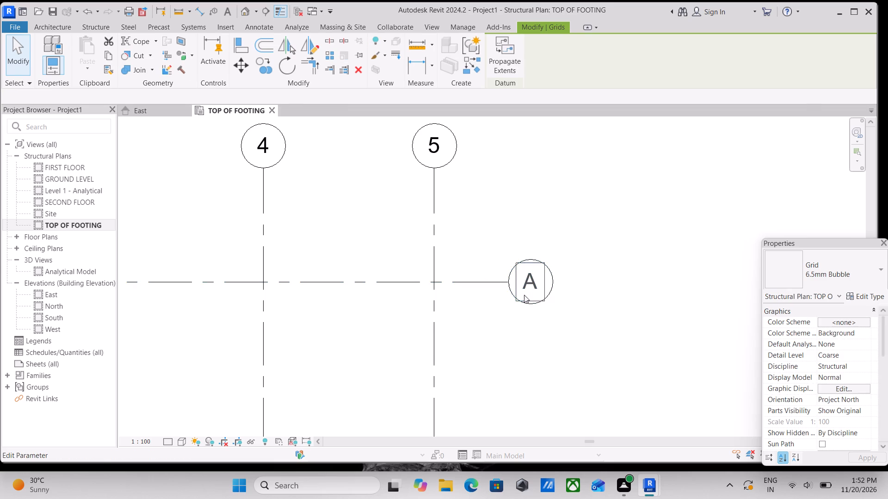
Extend the west end of grid A farther beyond grid 1.
scroll(508, 310, down, 4)
scroll(401, 316, down, 3)
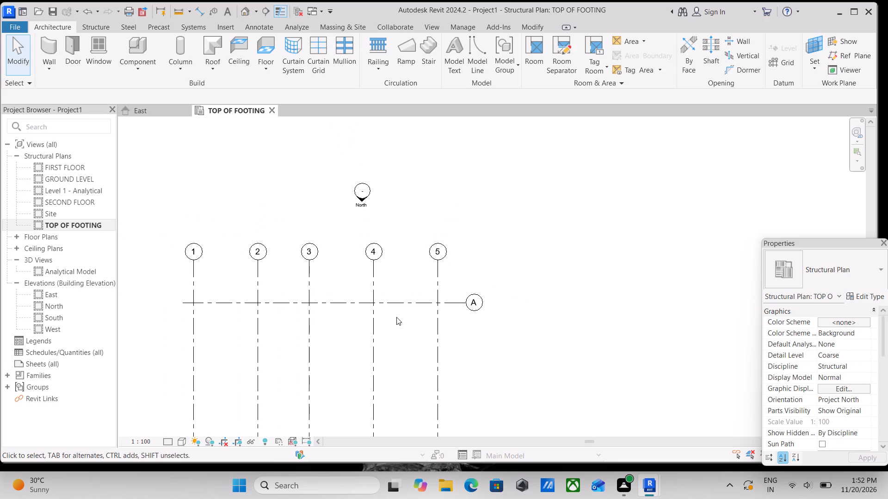
key(Escape)
middle_drag(363, 320, 535, 314)
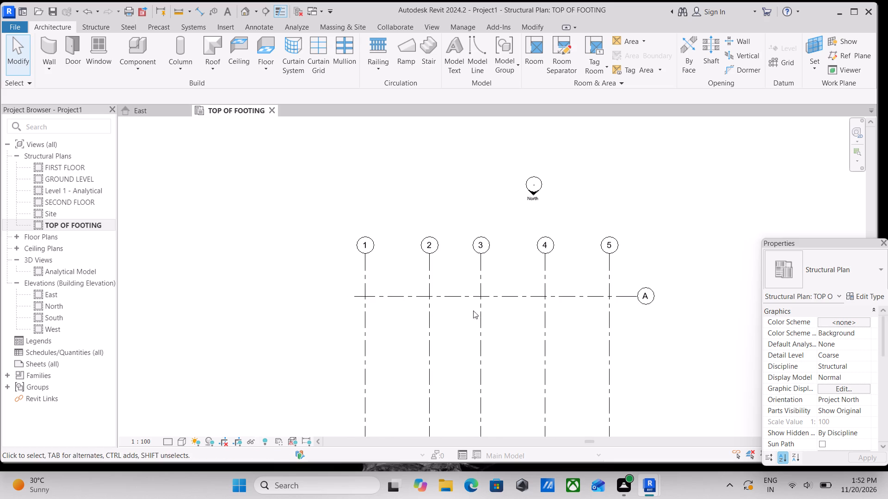
scroll(462, 308, up, 2)
scroll(316, 292, up, 2)
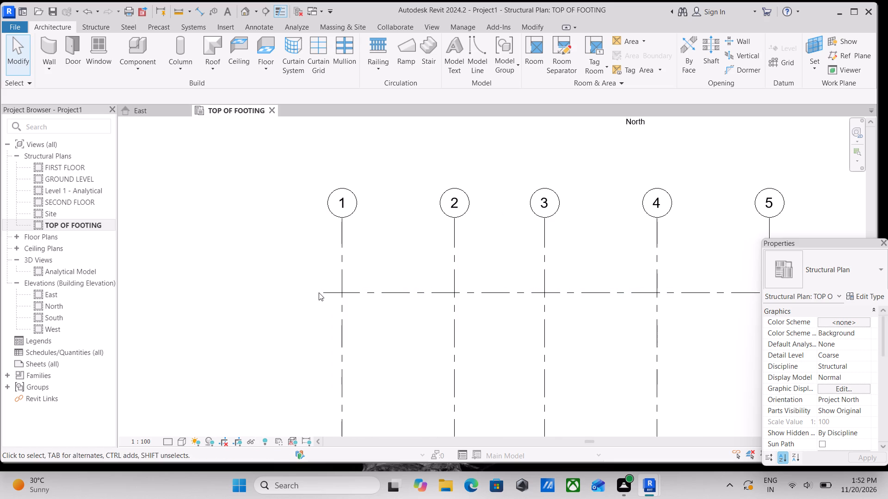
click(321, 294)
drag(326, 292, 302, 292)
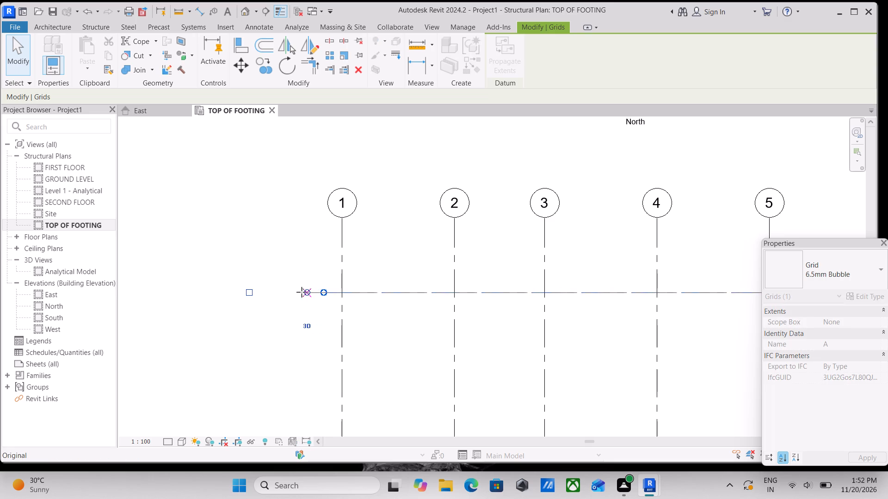
drag(302, 292, 233, 292)
key(Escape)
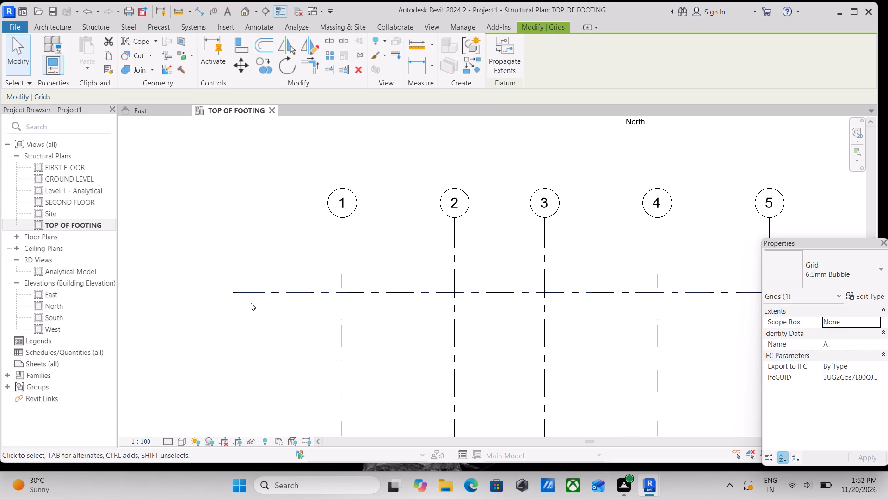
key(Escape)
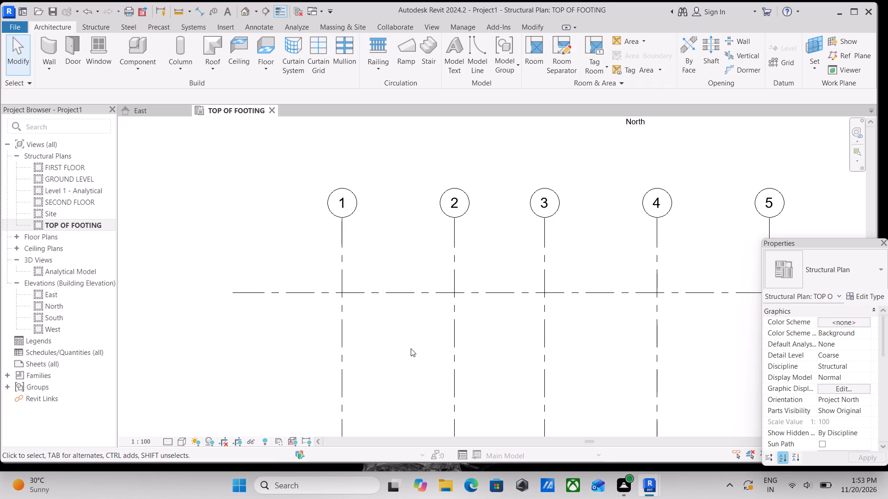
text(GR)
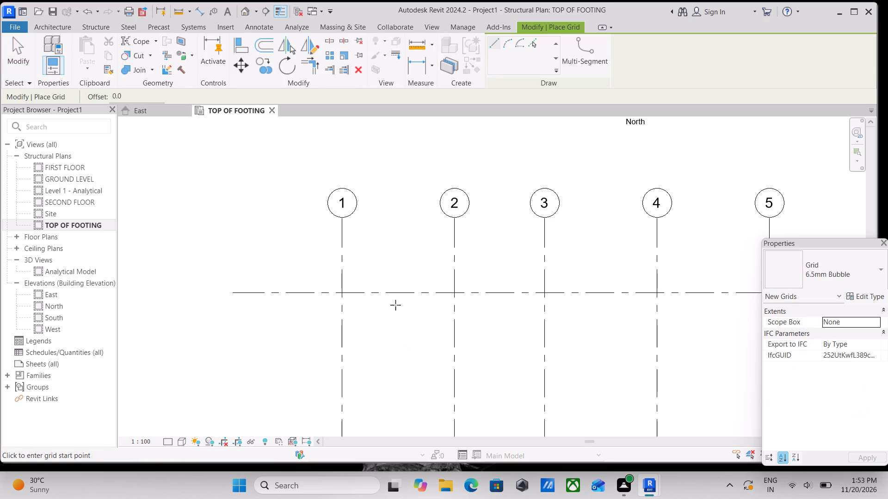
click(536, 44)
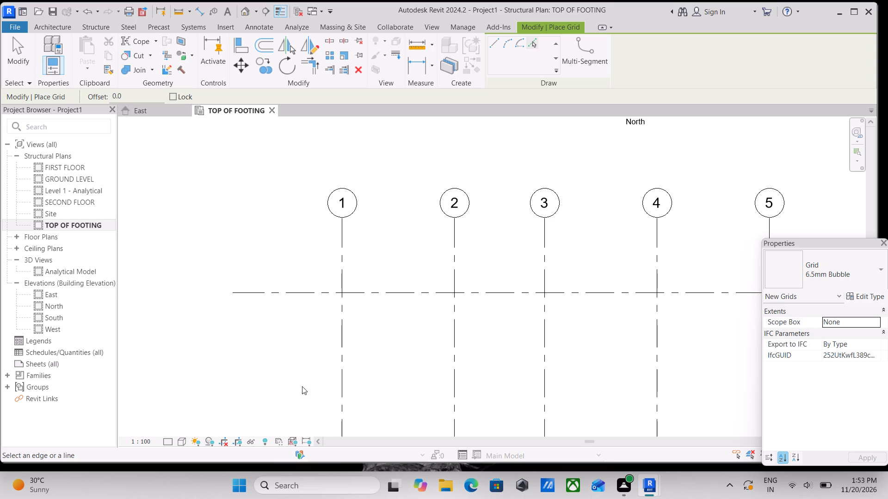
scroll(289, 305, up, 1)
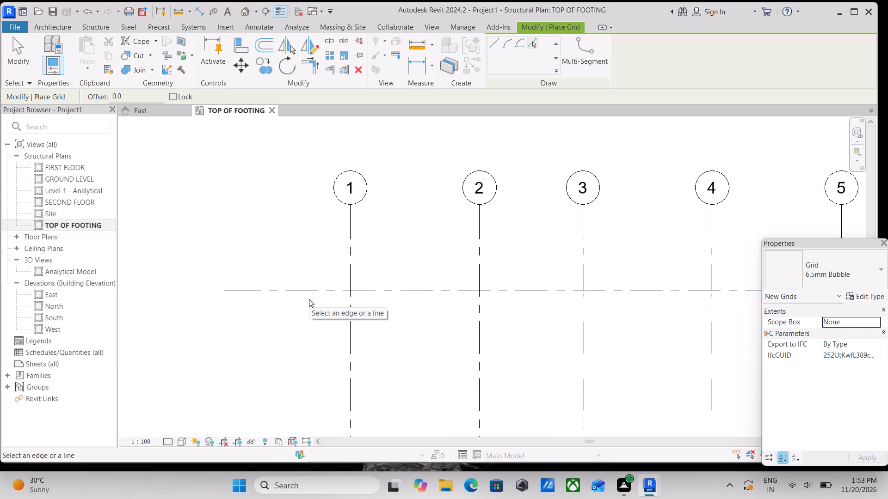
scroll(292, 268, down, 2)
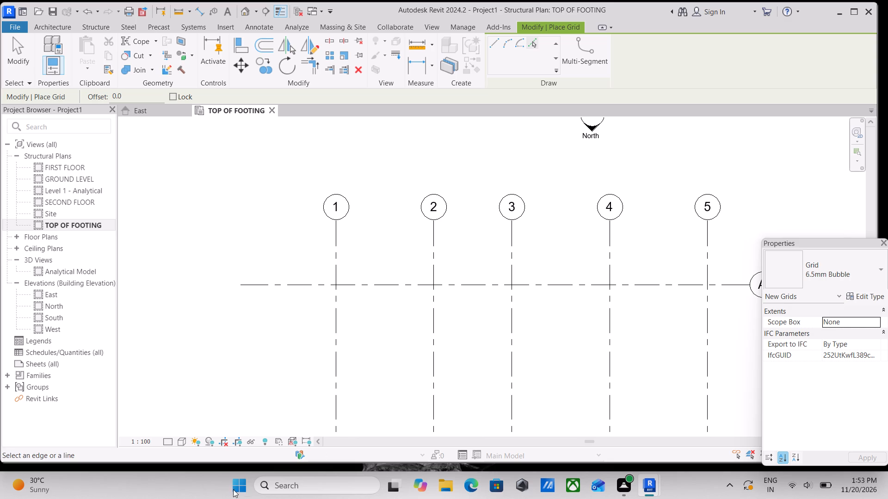
Reopen the reference image in Photos and check the spacing and order of the lettered grids in the typical floor plan.
click(230, 490)
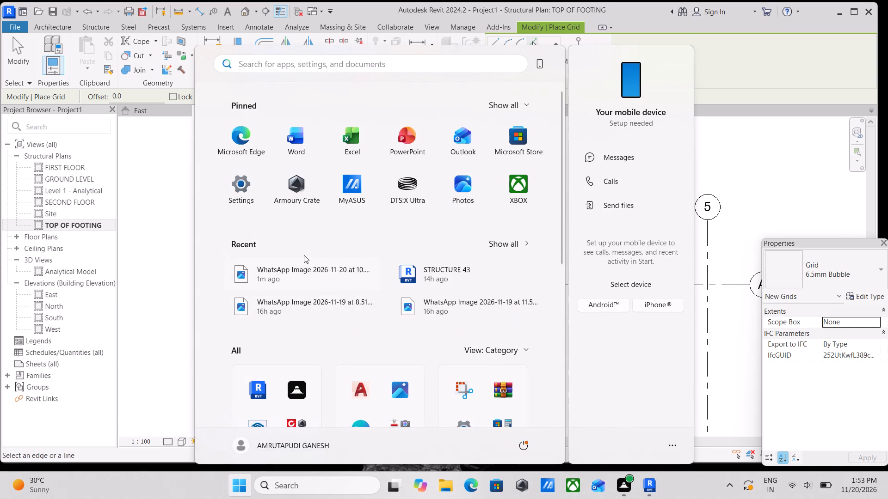
click(311, 268)
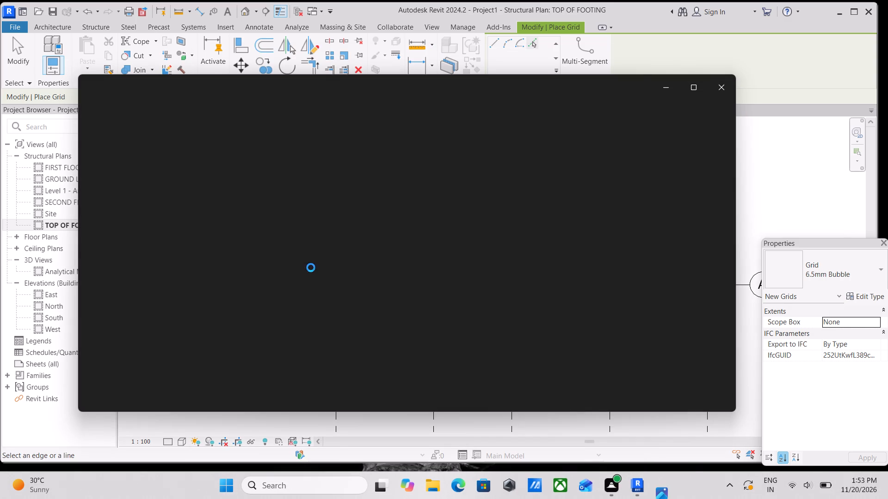
scroll(591, 210, up, 4)
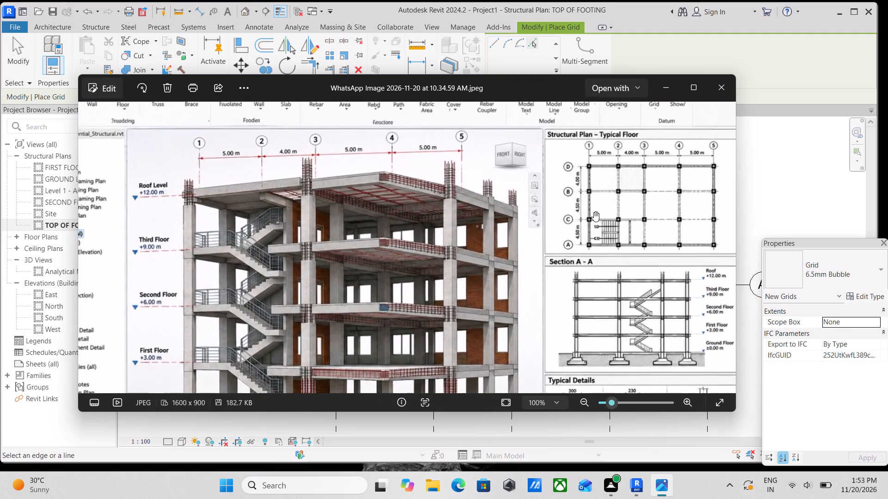
scroll(594, 212, up, 6)
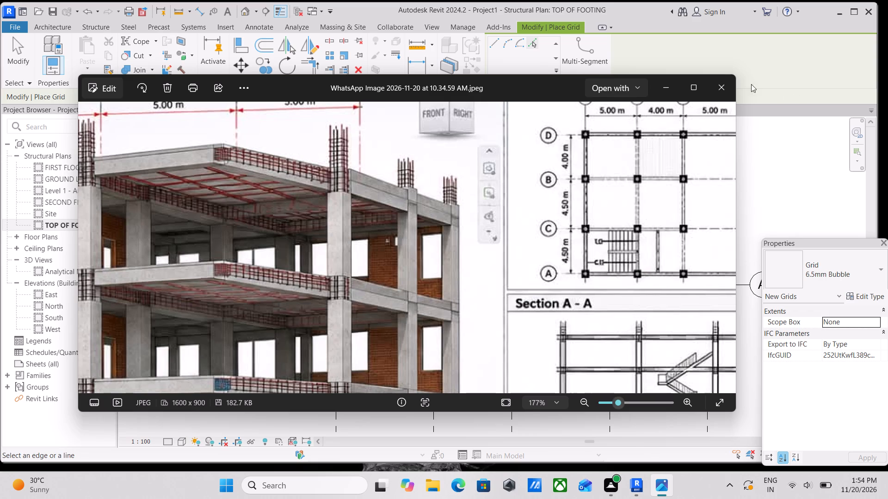
click(720, 84)
Use the Grid tool's Pick Lines option to offset a new horizontal grid 4 m south of grid A.
scroll(574, 268, up, 2)
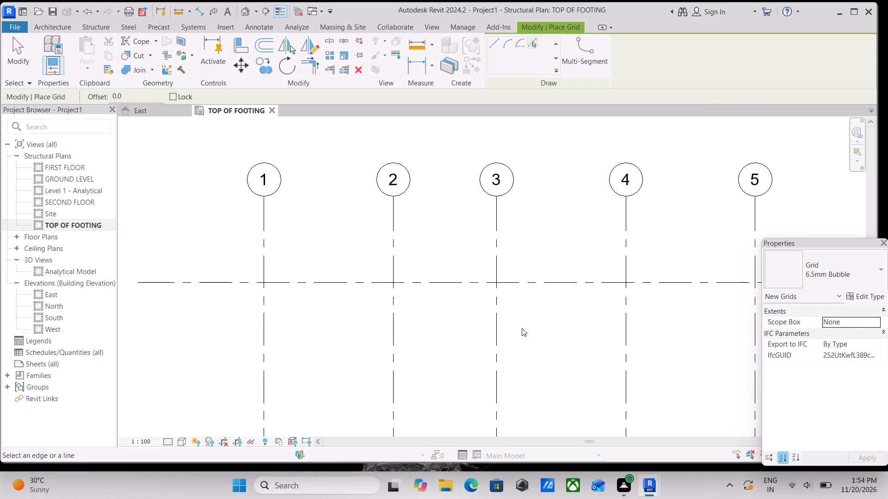
middle_drag(517, 323, 517, 303)
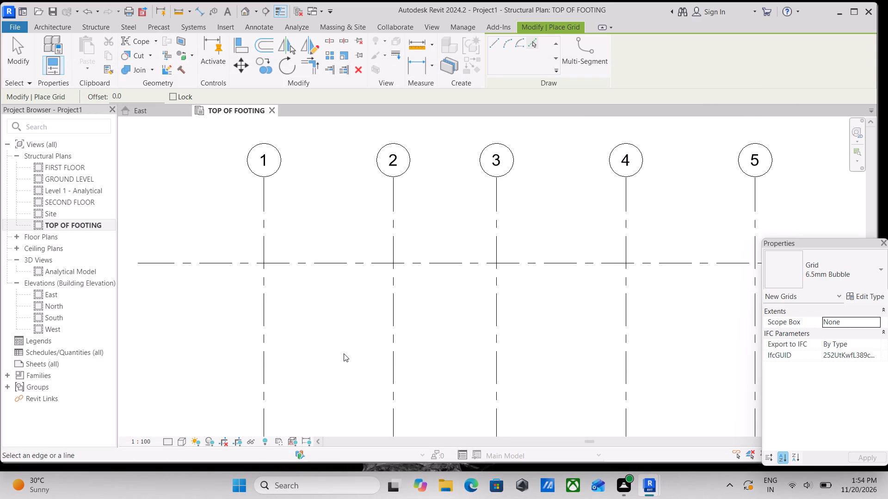
key(g)
key(r)
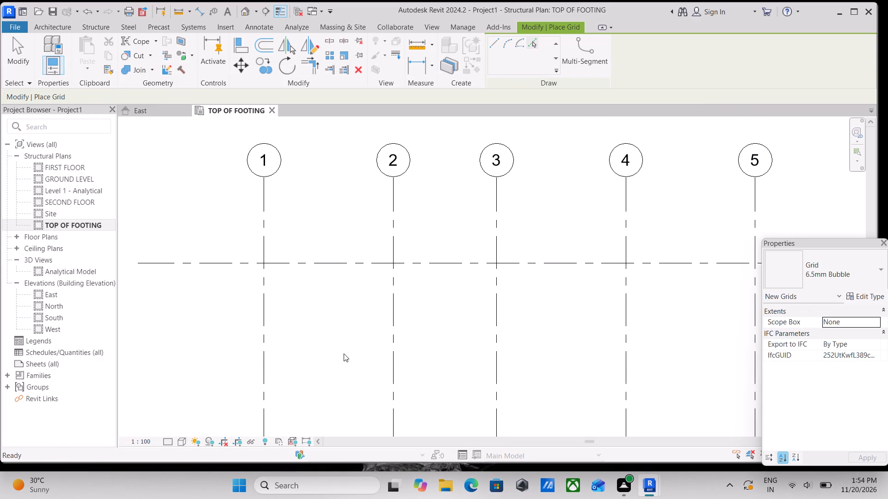
click(530, 47)
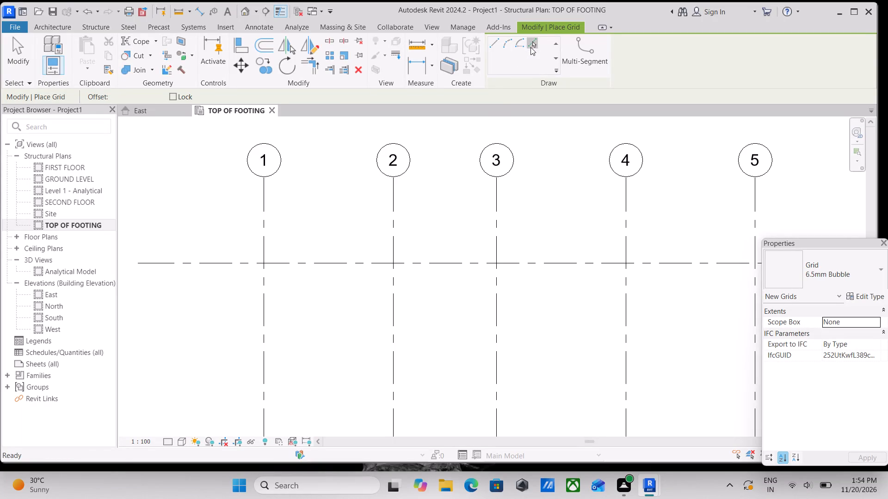
drag(156, 97, 154, 97)
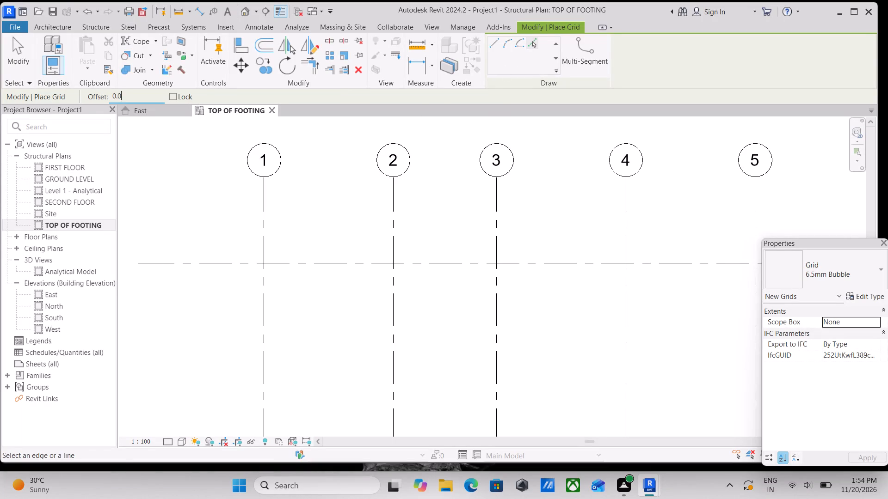
drag(154, 97, 103, 109)
key(4)
key(m)
key(Return)
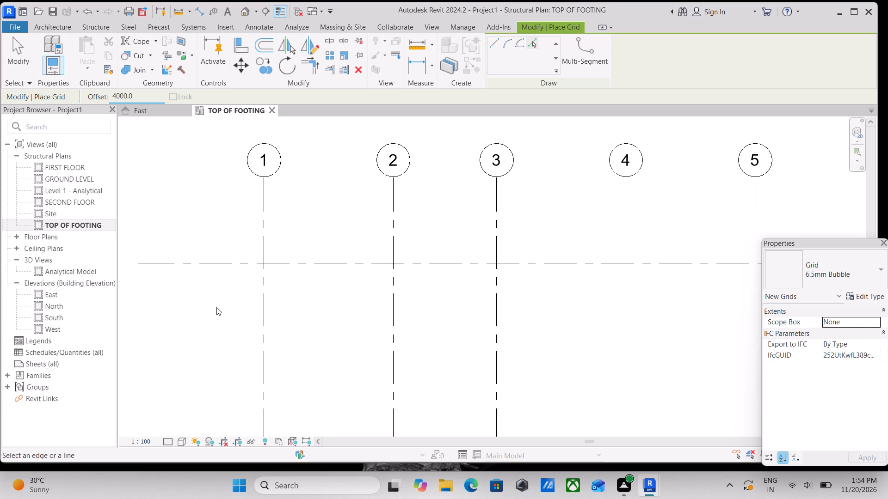
middle_drag(216, 307, 275, 260)
scroll(216, 306, down, 1)
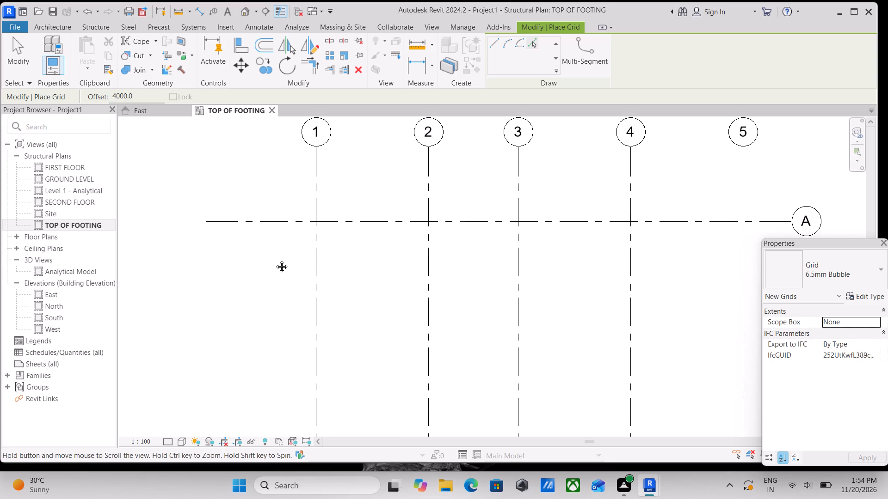
middle_drag(275, 260, 291, 272)
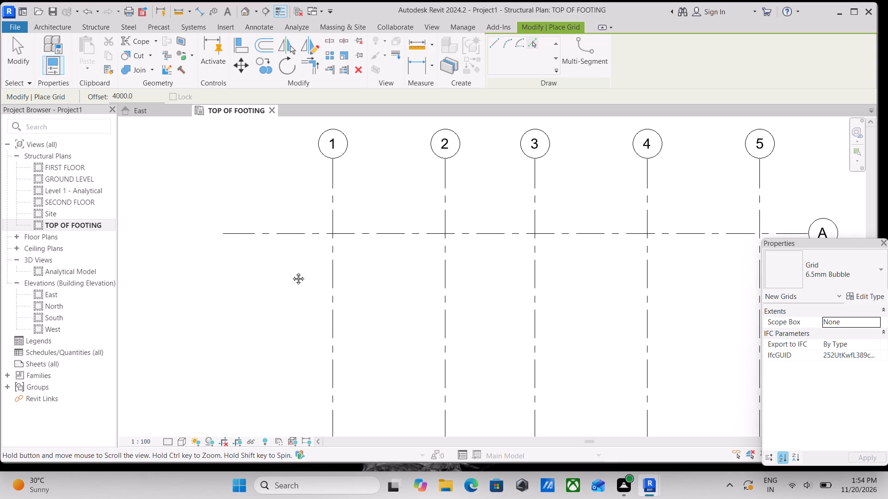
middle_drag(291, 272, 291, 273)
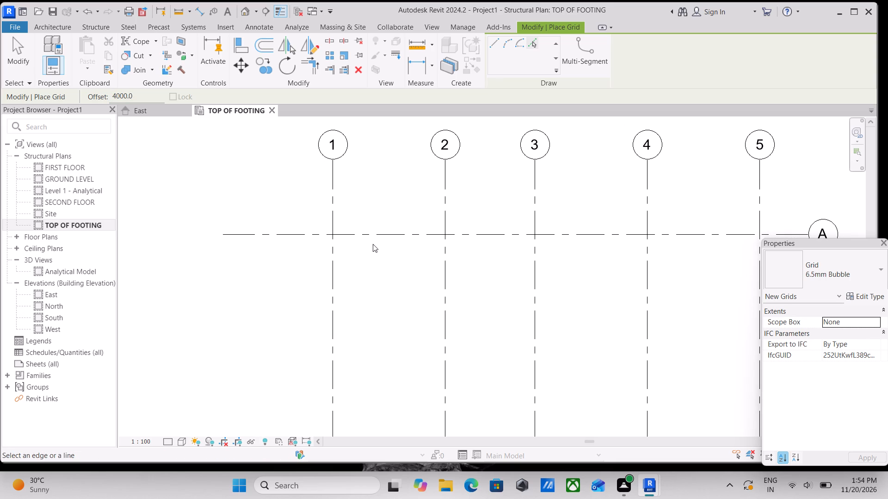
click(377, 235)
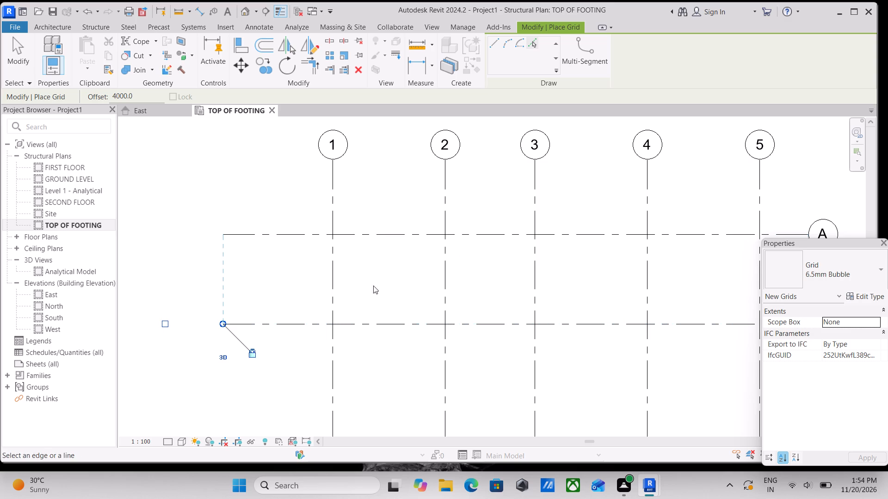
Set the grid offset to 4.5 m and place another horizontal grid south of grid B.
middle_drag(369, 304, 320, 289)
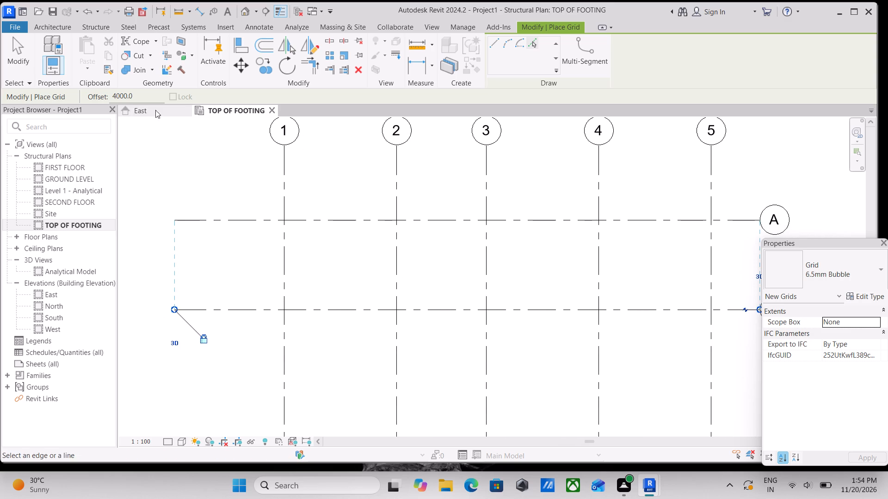
drag(147, 100, 74, 120)
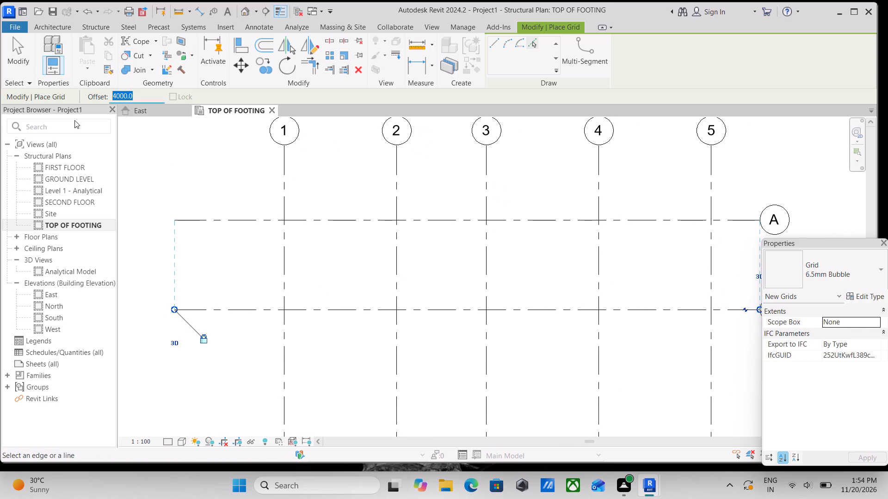
text(4.)
key(5)
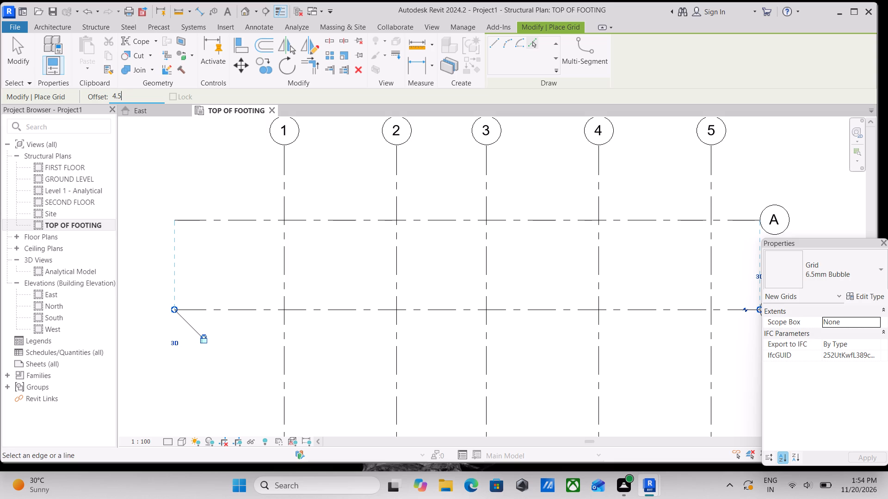
key(m)
key(Return)
middle_drag(331, 341, 319, 286)
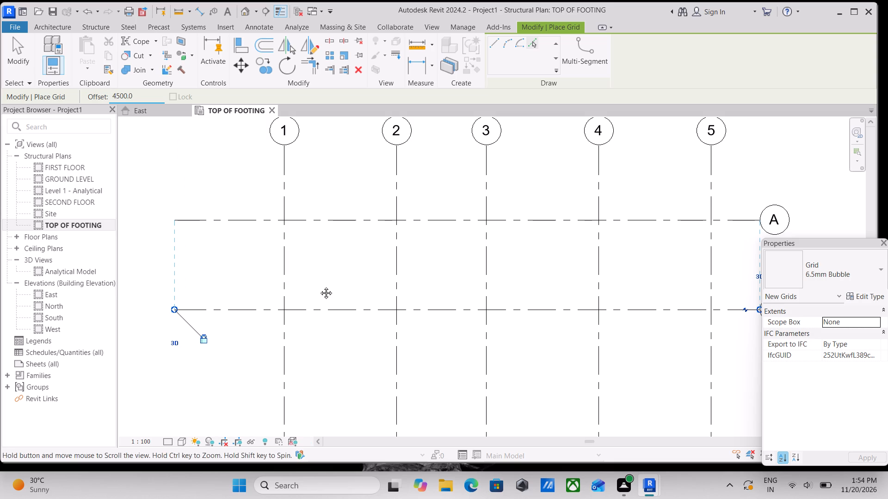
middle_drag(319, 286, 320, 272)
click(323, 243)
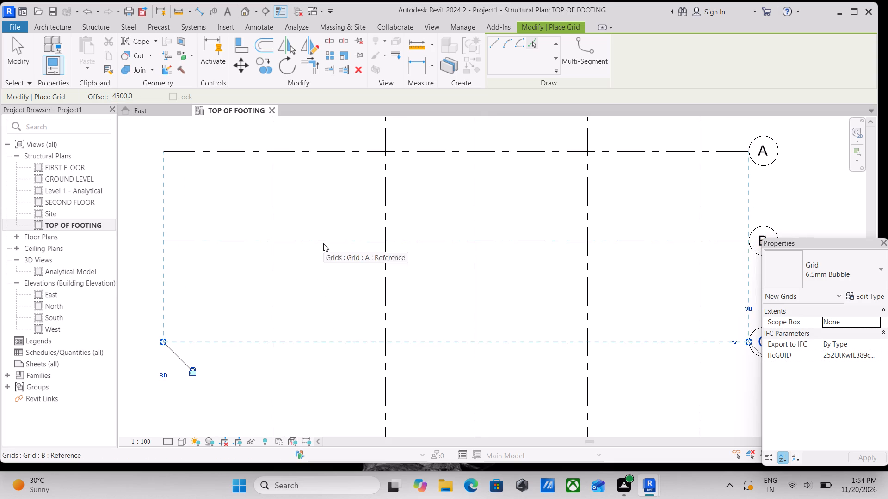
Offset one more horizontal grid 4.5 m south of grid C.
middle_drag(320, 331, 327, 268)
click(336, 280)
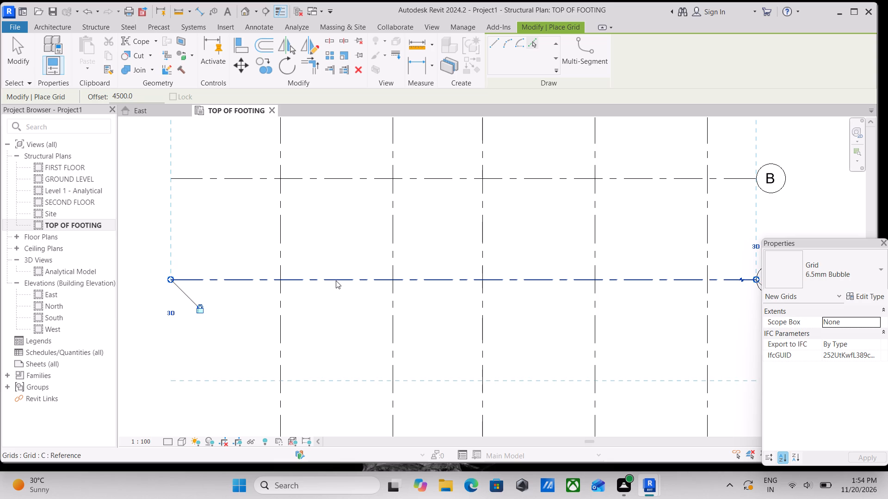
scroll(329, 335, down, 2)
middle_drag(328, 335, 338, 337)
key(Escape)
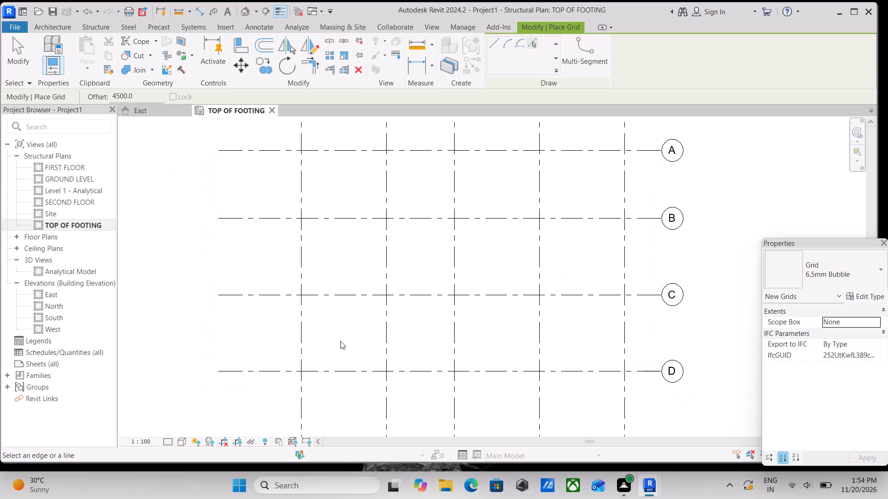
scroll(340, 341, down, 1)
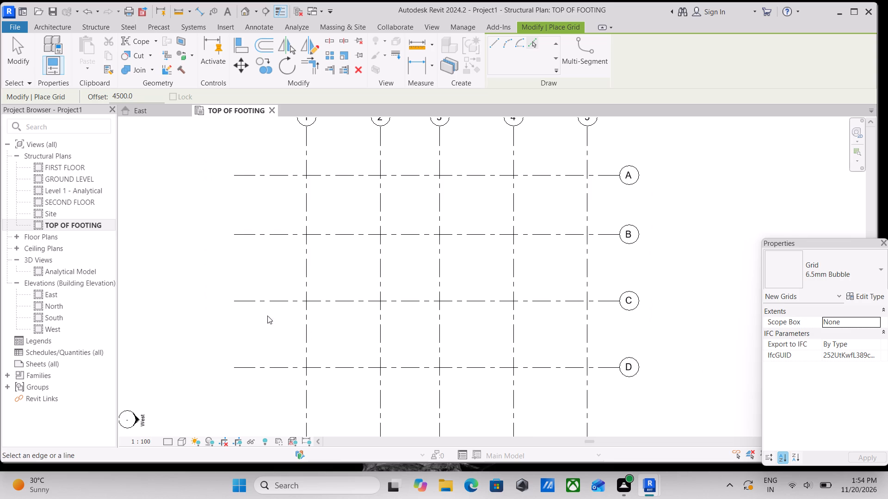
middle_drag(328, 237, 341, 288)
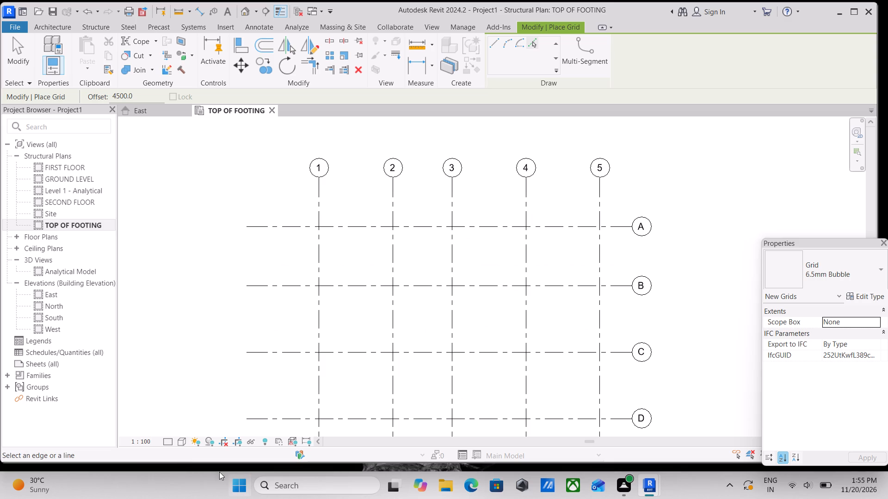
Reopen the reference image in Photos and examine the grid layout in the typical floor plan and Section A - A.
click(234, 479)
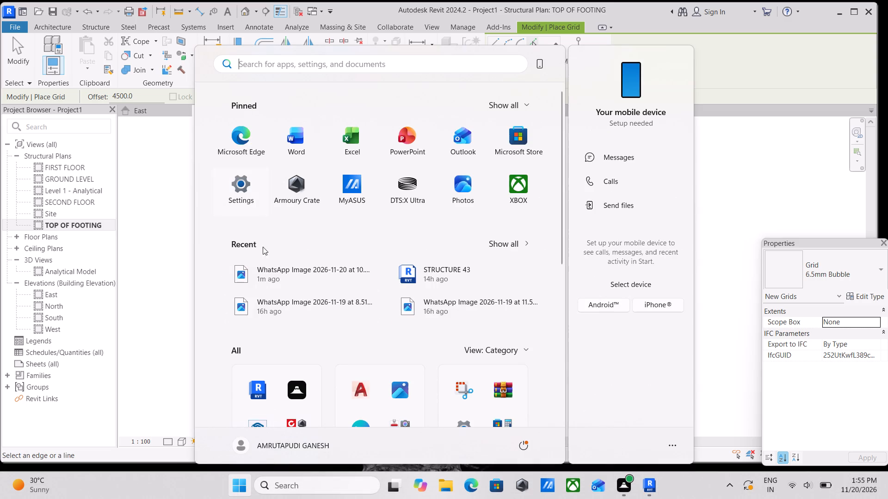
click(280, 277)
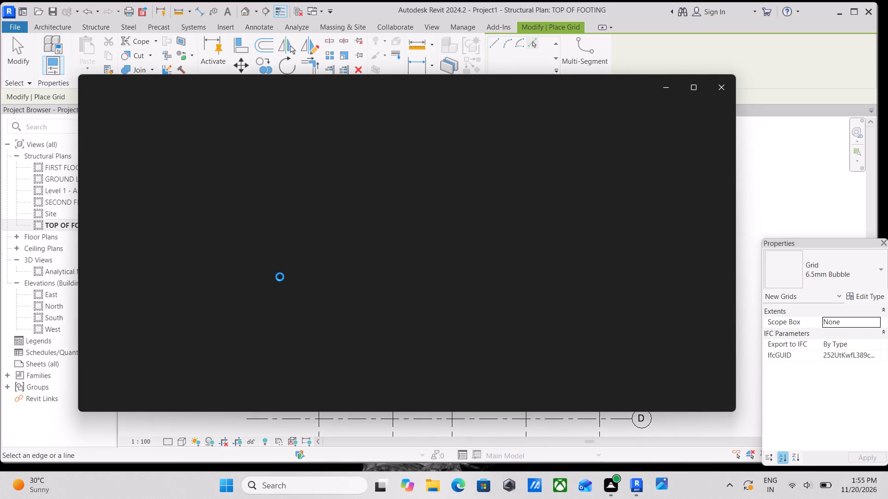
scroll(359, 245, up, 1)
middle_drag(529, 261, 356, 250)
scroll(528, 261, up, 1)
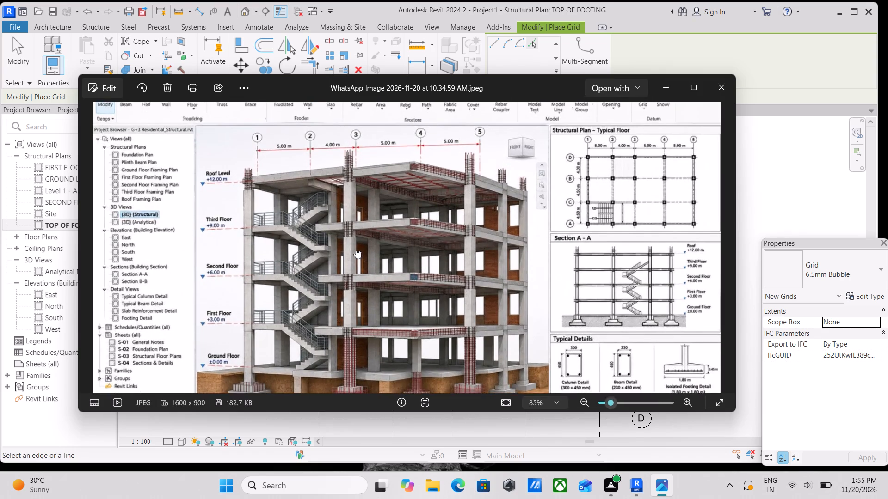
middle_drag(356, 250, 315, 251)
middle_drag(444, 276, 375, 304)
middle_drag(419, 294, 376, 333)
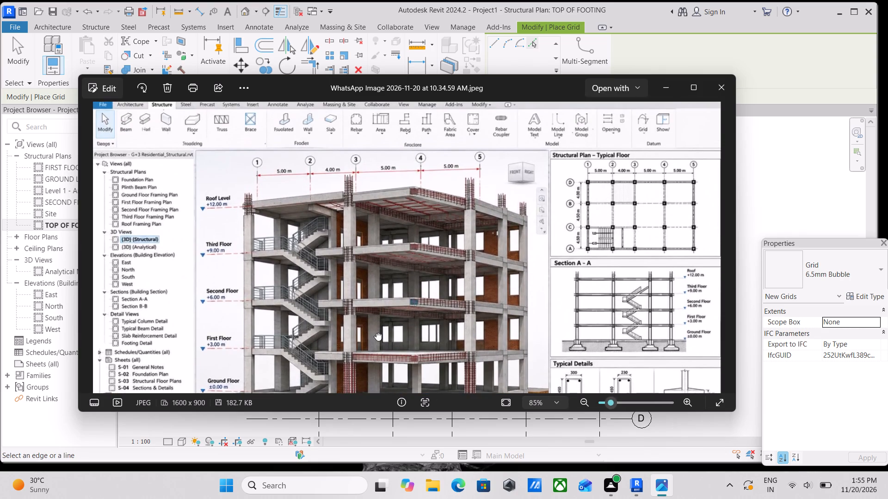
middle_drag(376, 333, 377, 335)
middle_drag(459, 304, 428, 330)
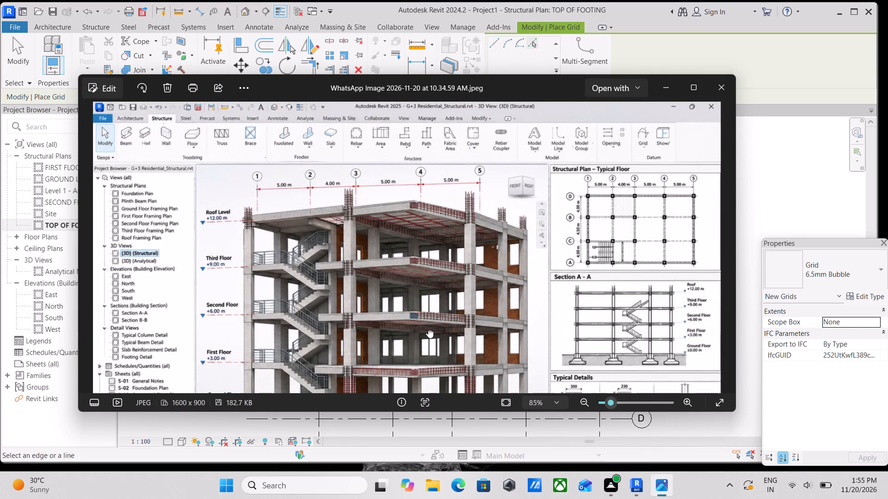
middle_drag(428, 330, 429, 329)
middle_click(521, 310)
middle_drag(521, 311, 515, 301)
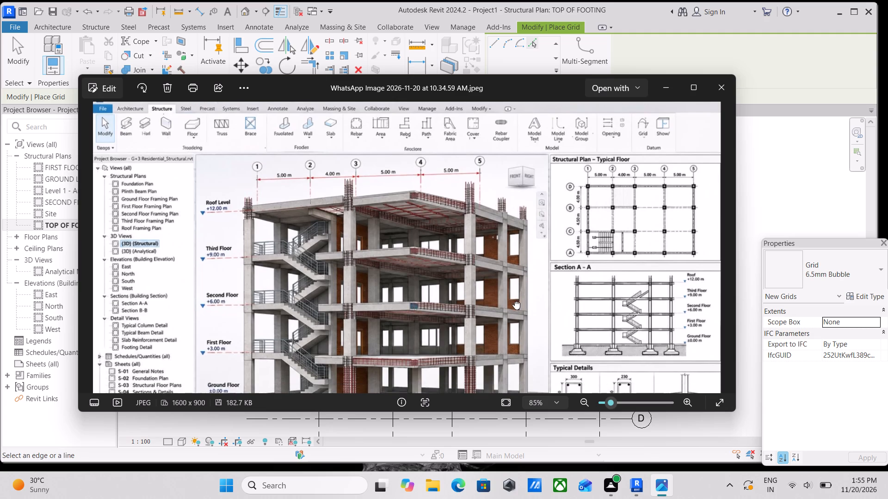
middle_drag(515, 301, 447, 330)
scroll(571, 301, up, 1)
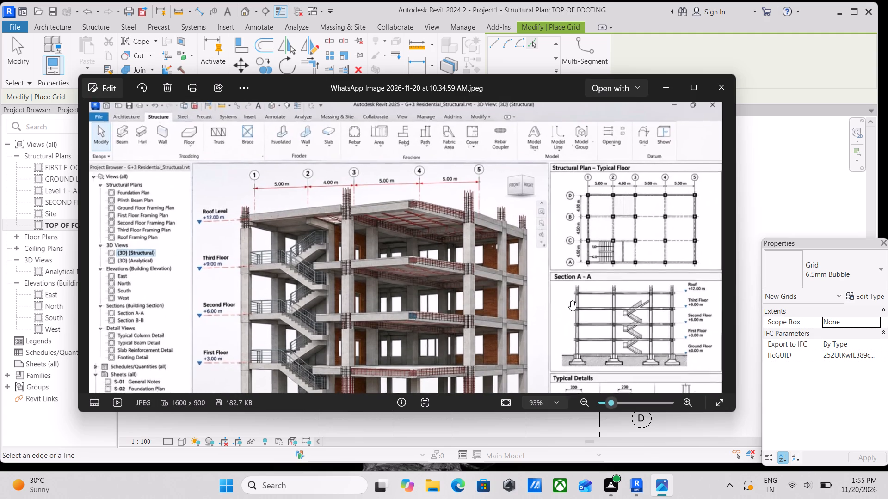
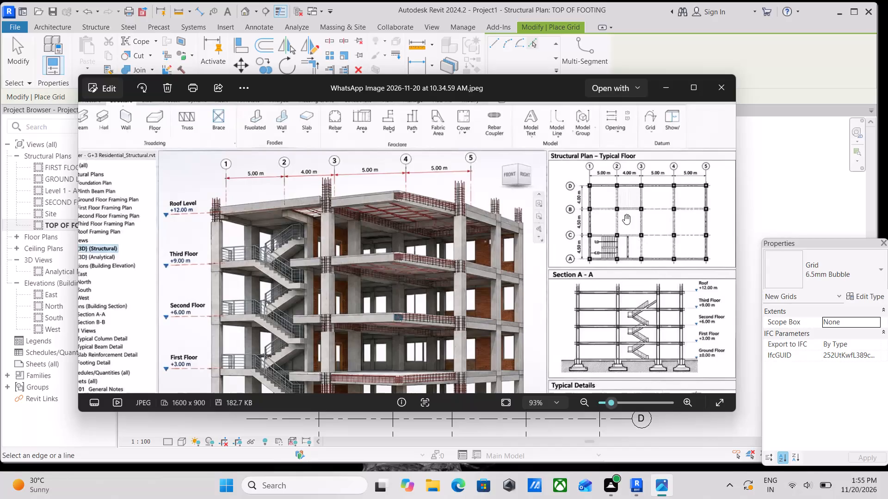
Examine the grid labels and spacings in the reference image's typical floor structural plan, and close the image.
scroll(618, 210, up, 4)
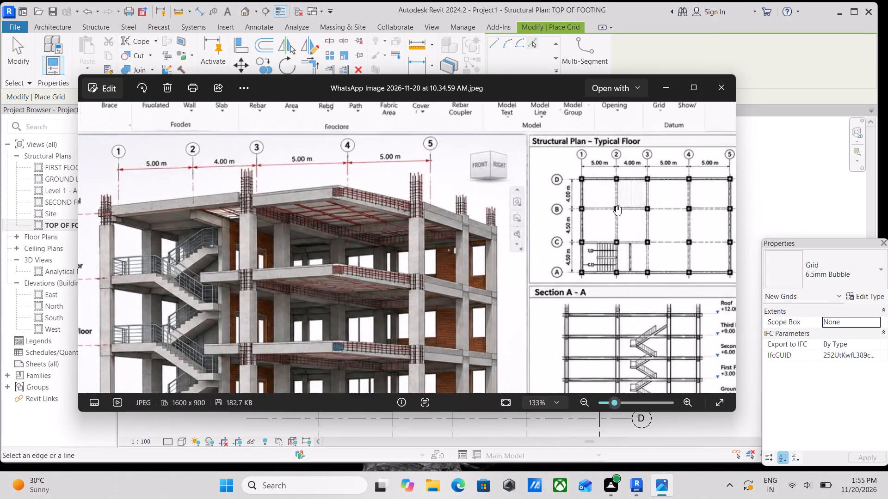
scroll(617, 206, up, 5)
scroll(617, 205, down, 1)
middle_drag(617, 205, 606, 220)
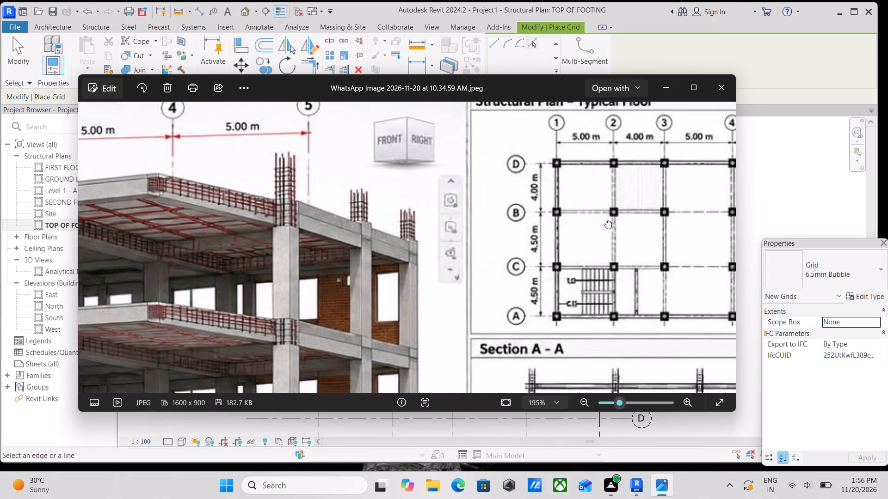
middle_drag(606, 220, 575, 261)
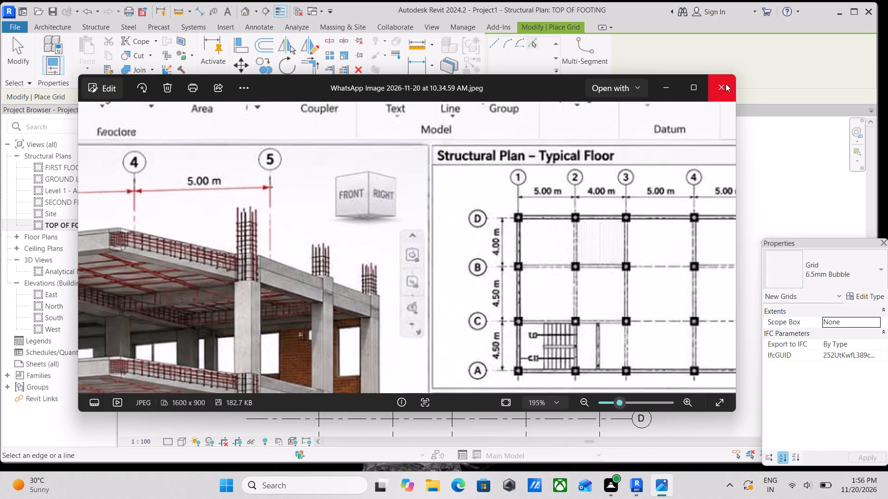
click(726, 84)
Finish grid placement in the TOP OF FOOTING structural plan.
scroll(567, 300, down, 3)
middle_drag(464, 286, 467, 289)
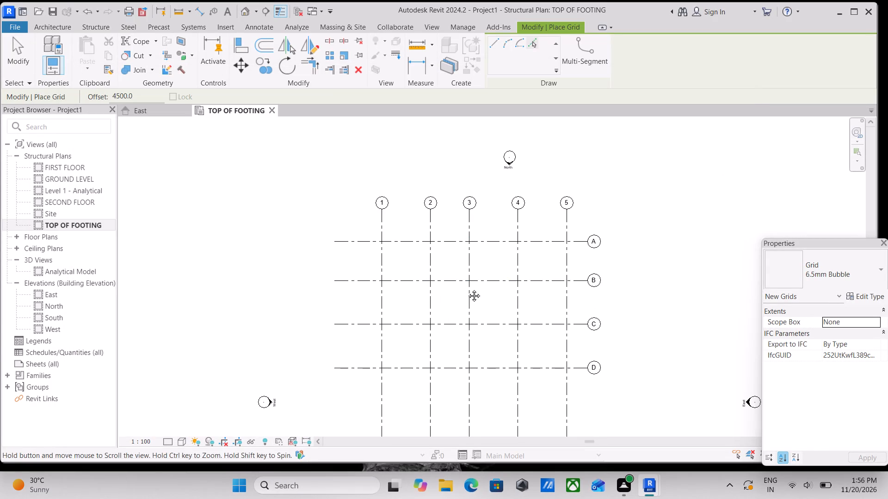
middle_drag(467, 289, 484, 293)
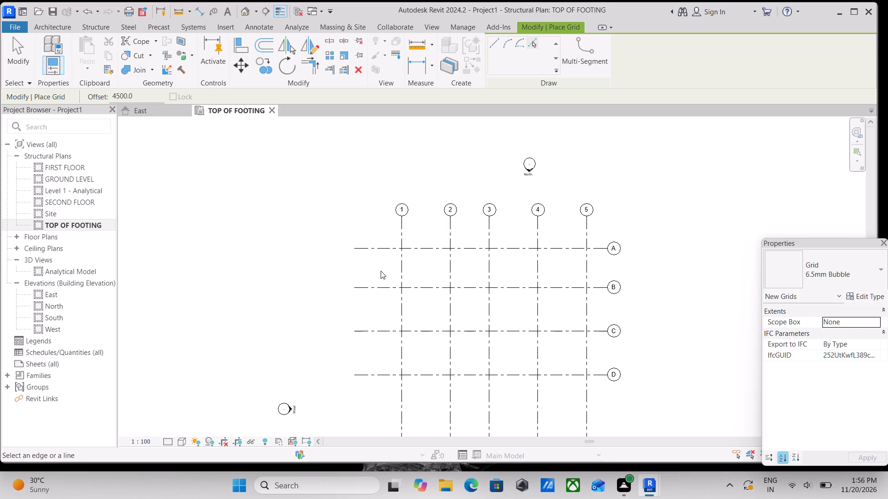
scroll(454, 237, up, 3)
click(87, 28)
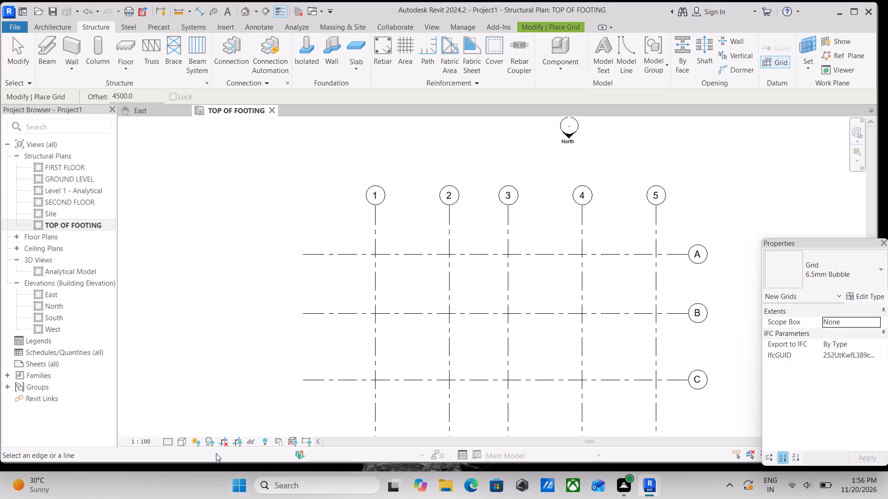
scroll(401, 283, up, 2)
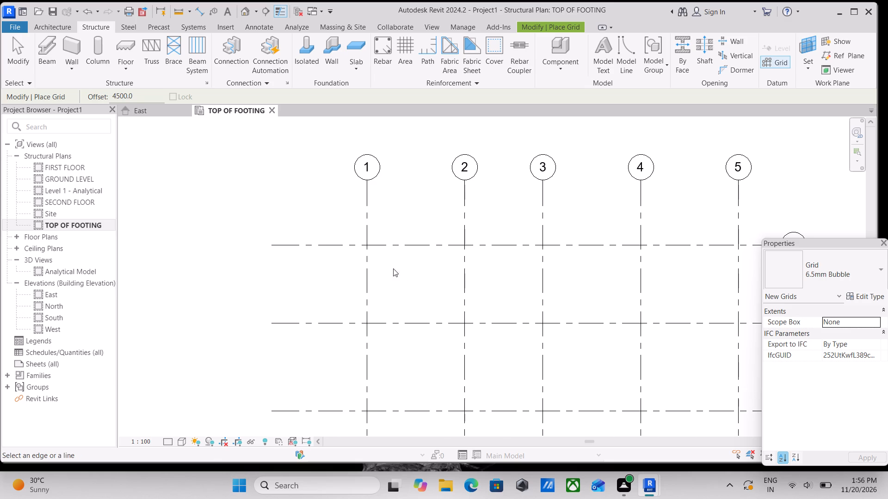
key(Escape)
key(Escape)
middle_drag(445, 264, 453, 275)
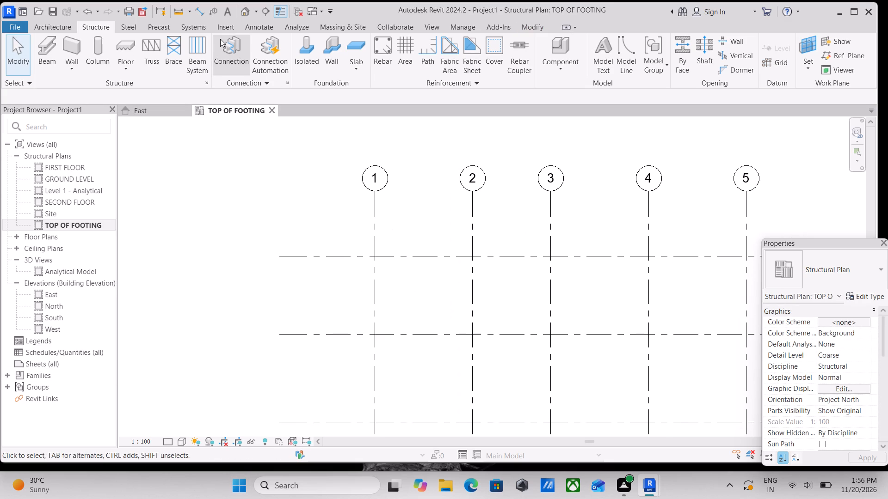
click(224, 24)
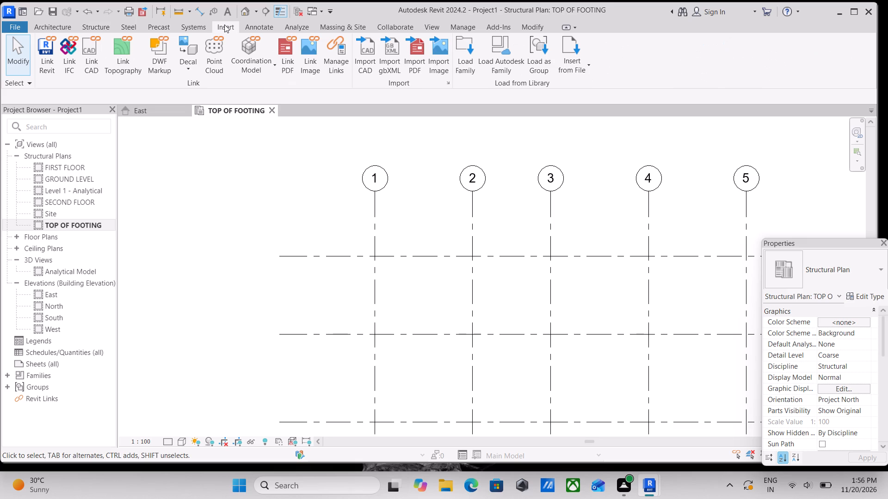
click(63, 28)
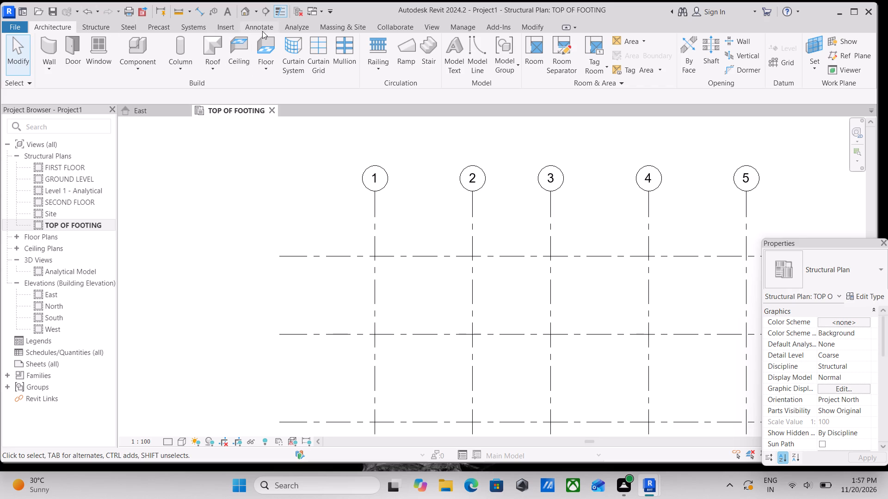
Start an isolated foundation and duplicate the M_Footing-Rectangular 1800 x 1200 x 450mm type as "1000 MM X 1000 MM X 450 MM".
click(93, 25)
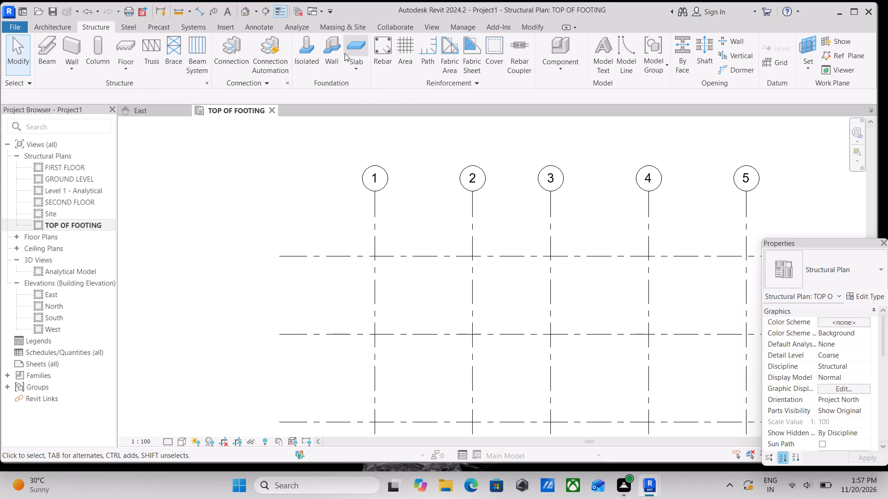
click(296, 53)
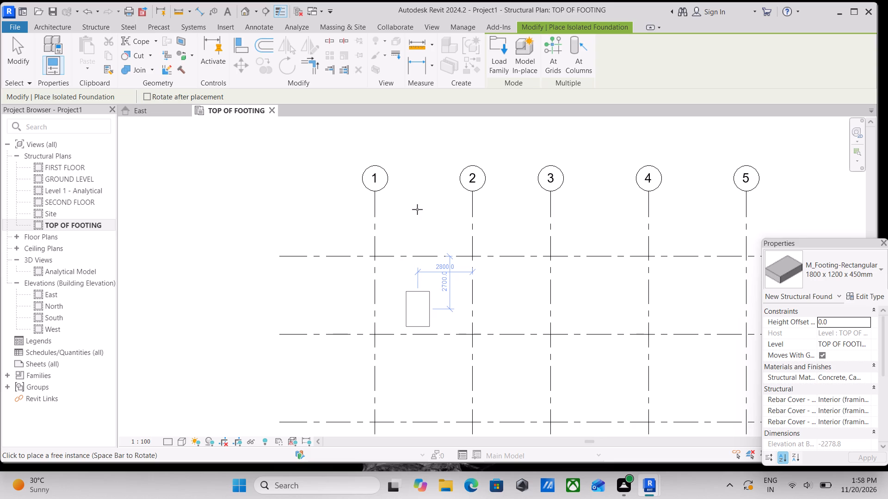
scroll(404, 209, up, 8)
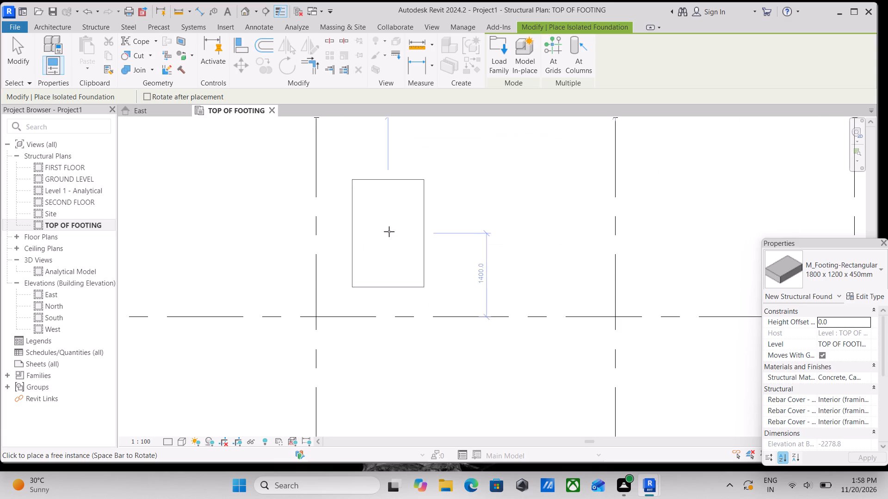
click(862, 300)
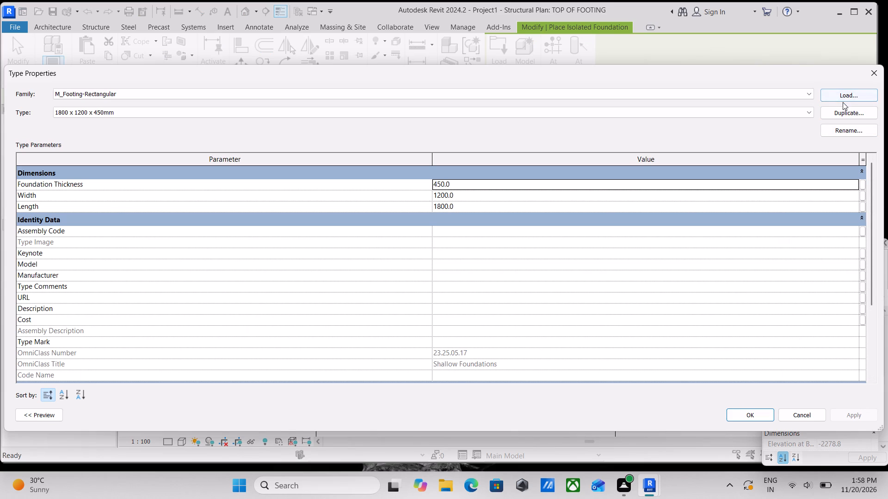
click(849, 113)
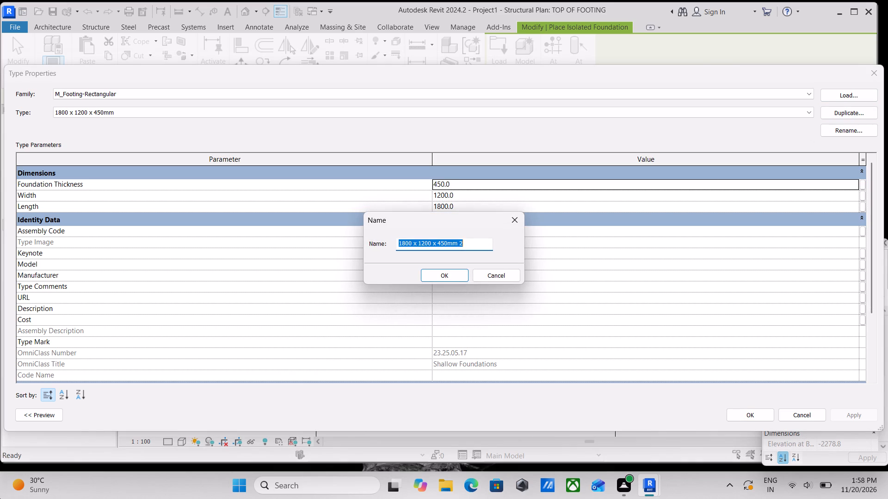
key(1)
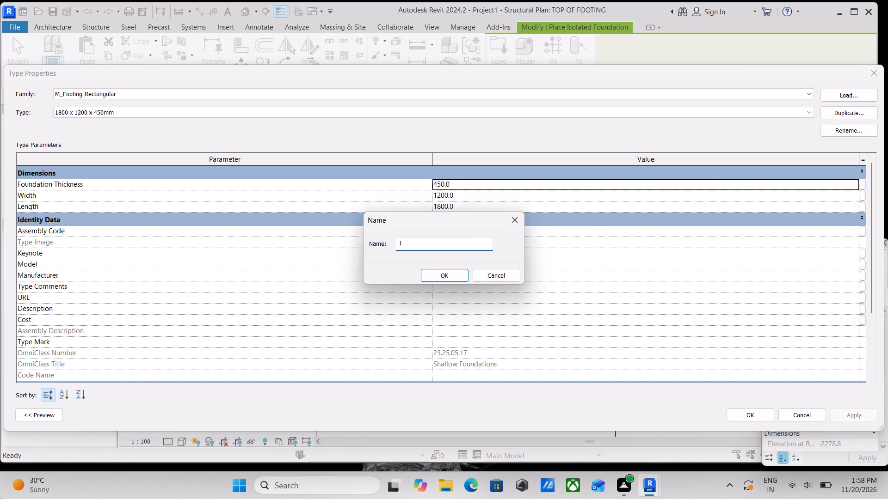
text(00)
key(0)
key(space)
text(MM)
key(space)
key(x)
key(space)
key(1)
text(000)
key(space)
text(MM)
key(space)
key(x)
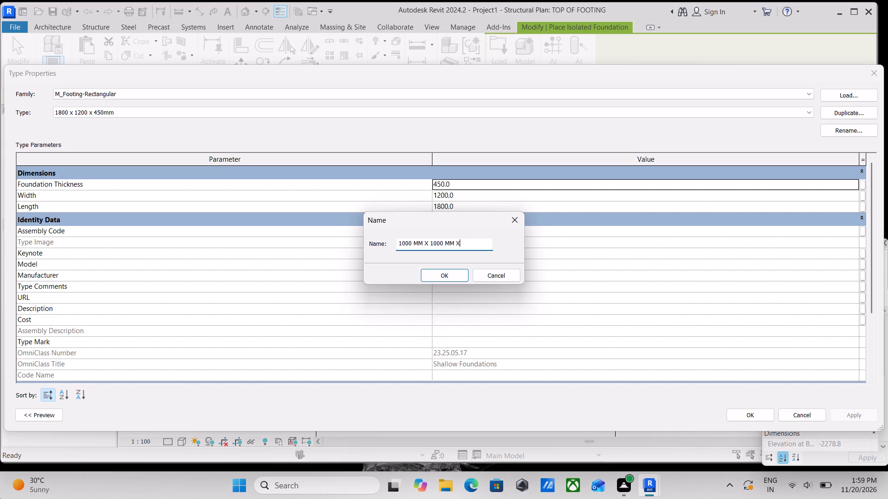
key(space)
text(45)
key(0)
text(MM)
click(471, 244)
key(space)
click(448, 275)
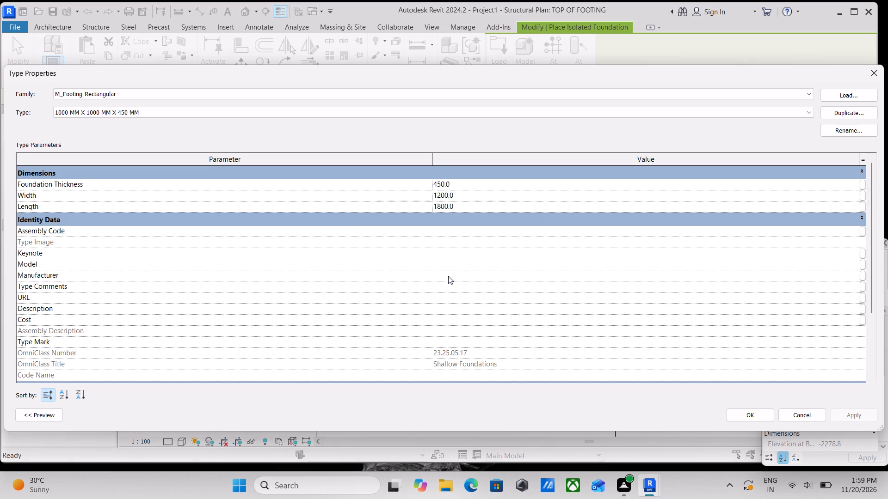
Set the new footing type's length and width to 1000 mm each and apply the type properties.
click(469, 205)
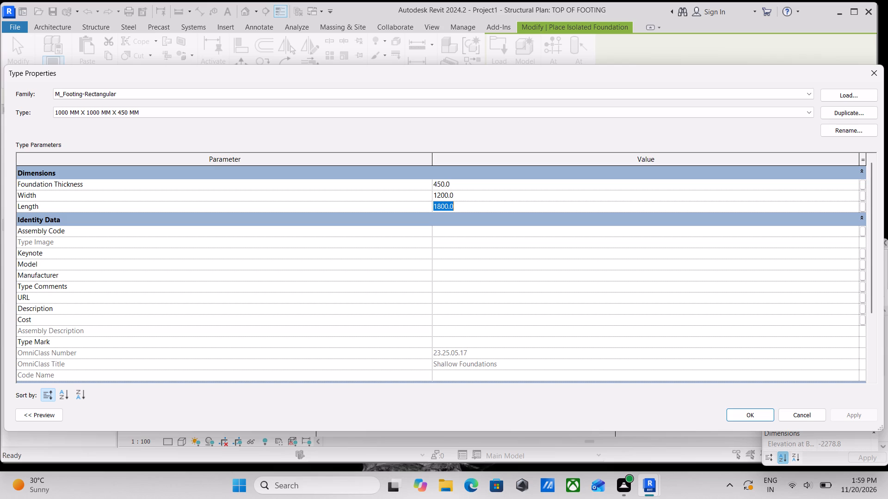
key(1)
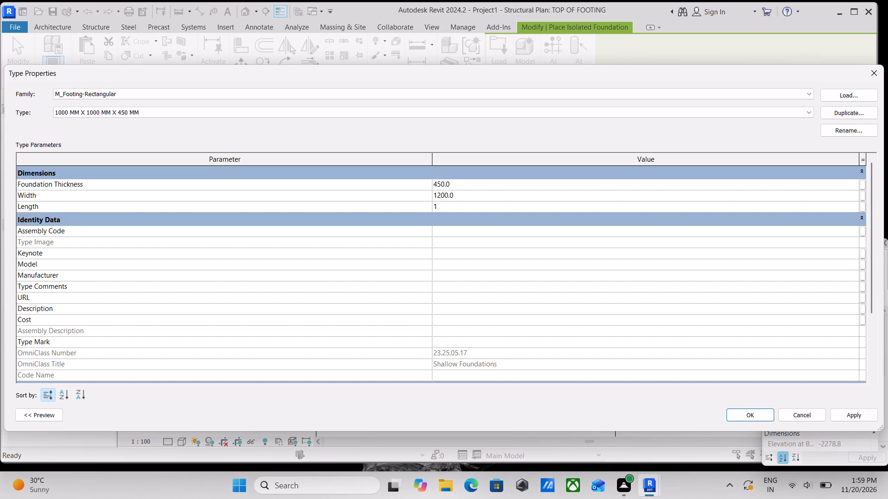
text(000)
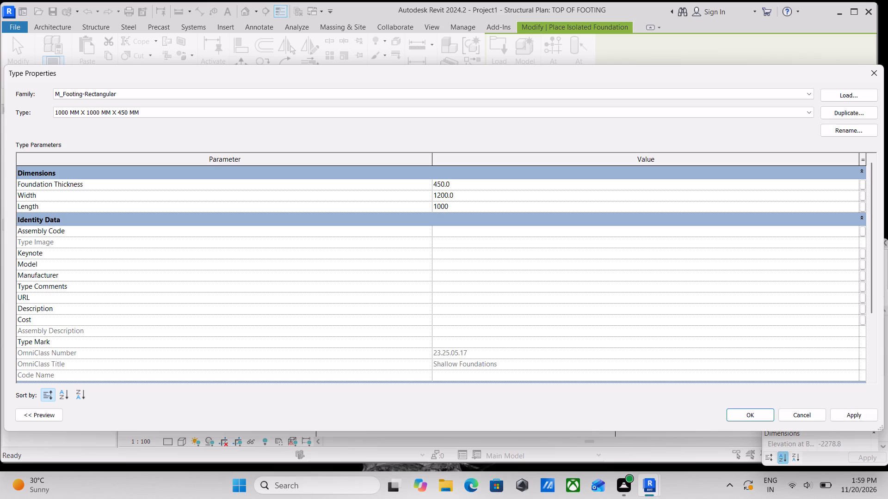
click(469, 194)
key(1)
text(000)
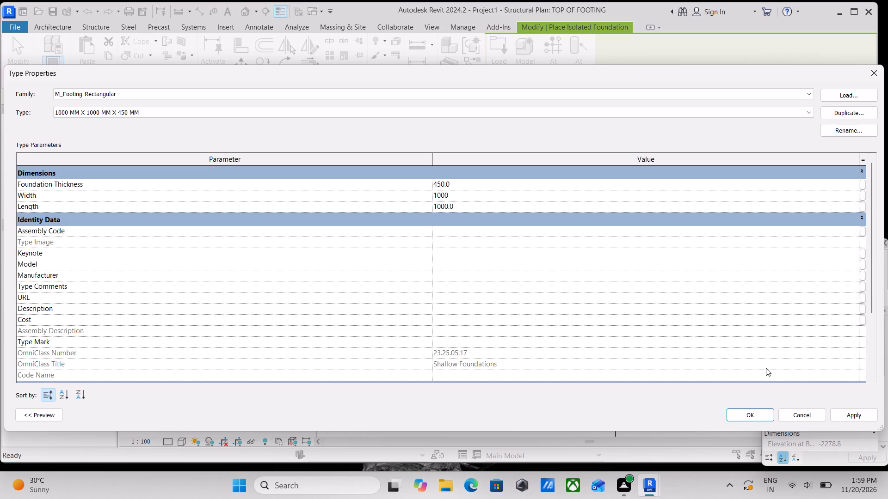
click(845, 416)
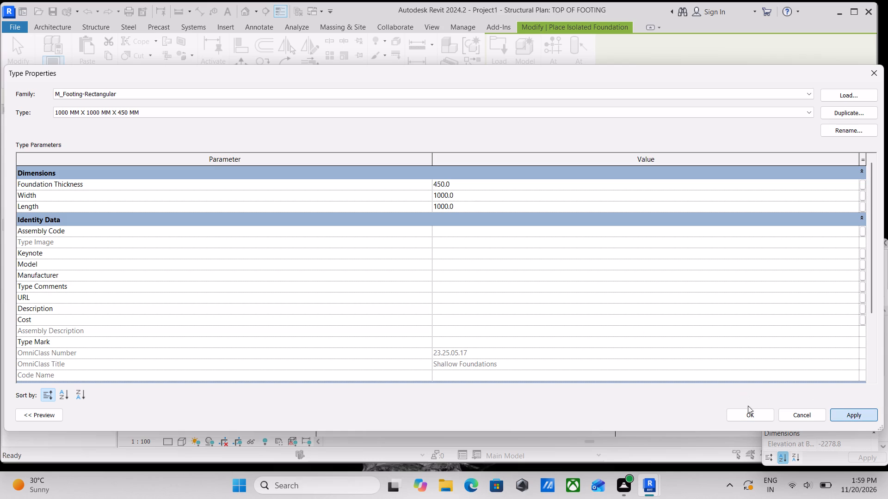
click(760, 408)
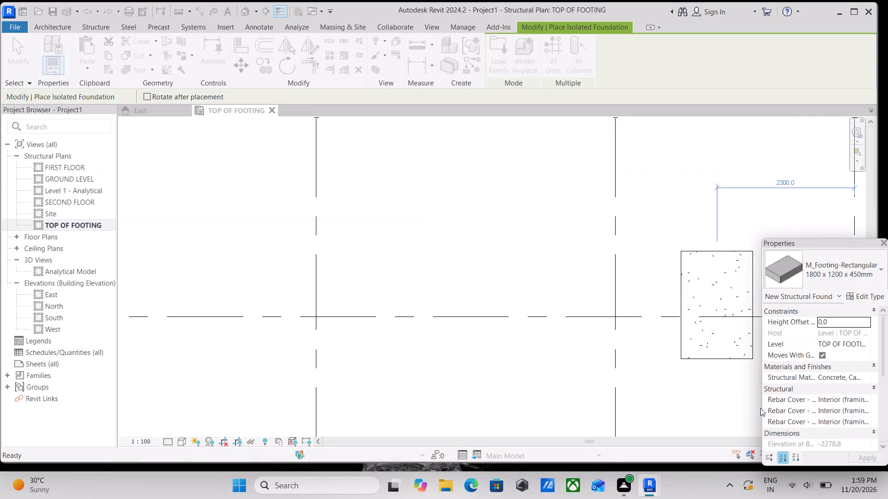
Place 1000 MM X 1000 MM X 450 MM footings along grid A at its intersections with grids 1 to 5.
scroll(585, 280, down, 2)
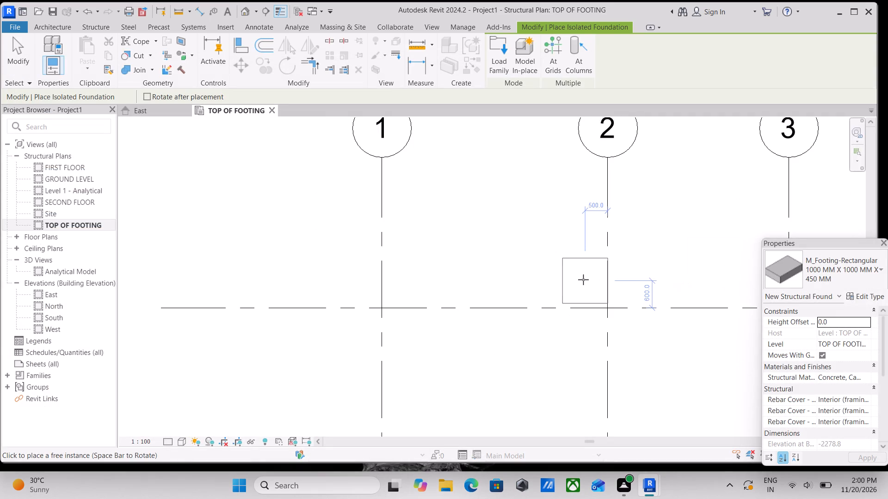
scroll(583, 280, down, 4)
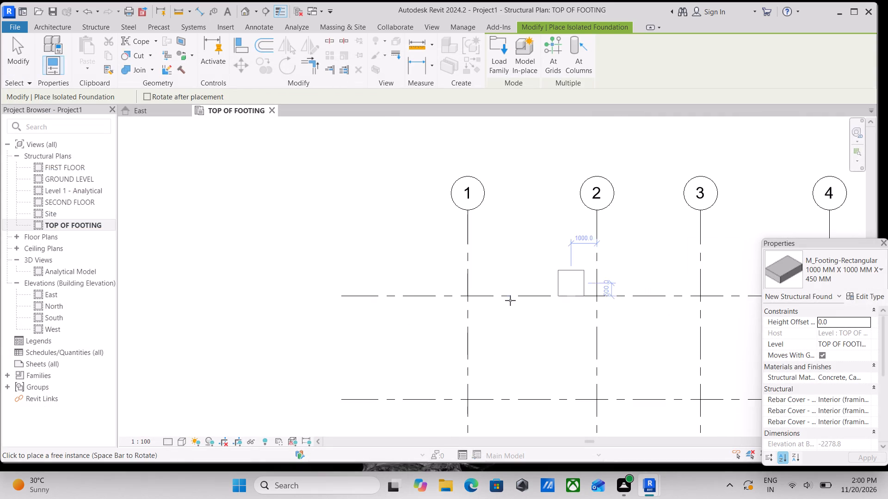
scroll(480, 301, up, 4)
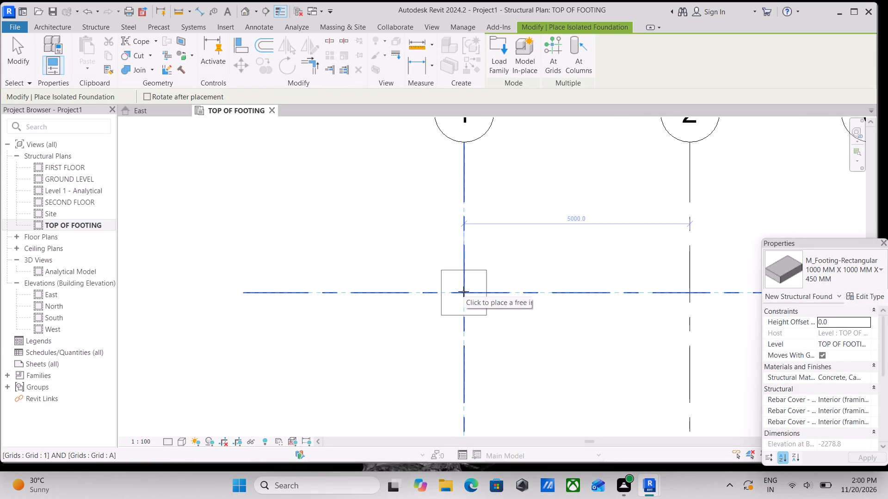
click(463, 292)
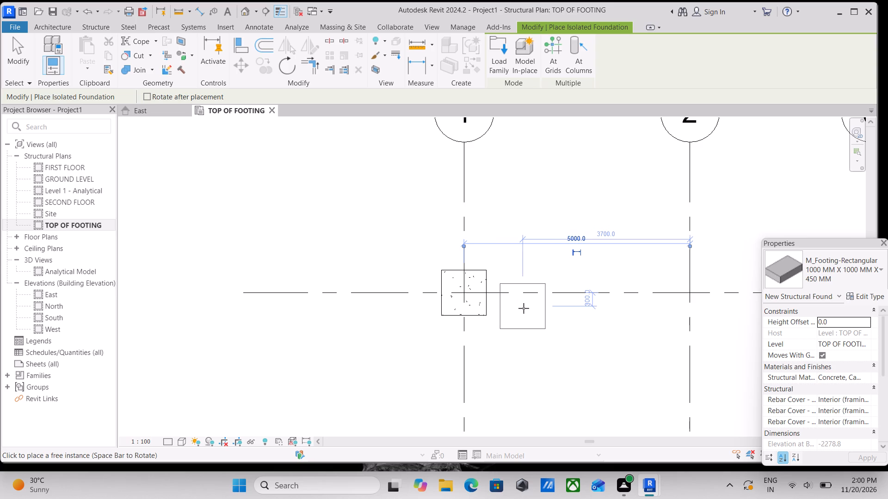
middle_drag(559, 295, 410, 272)
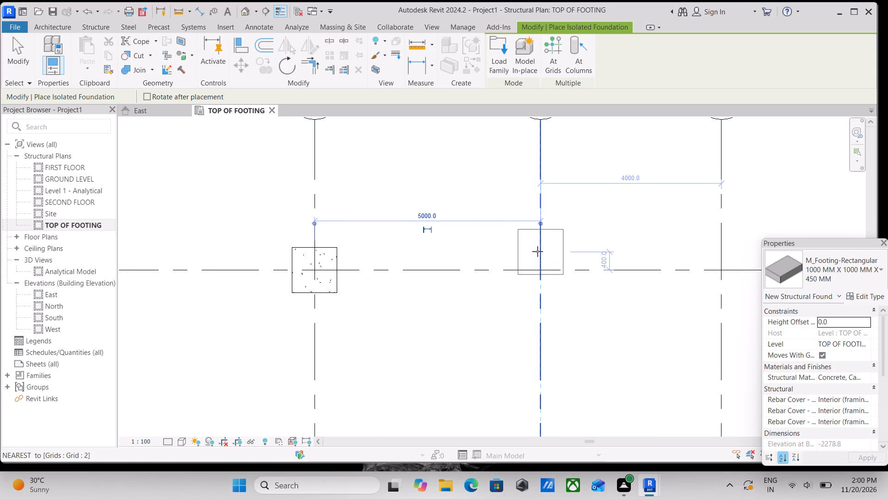
click(541, 273)
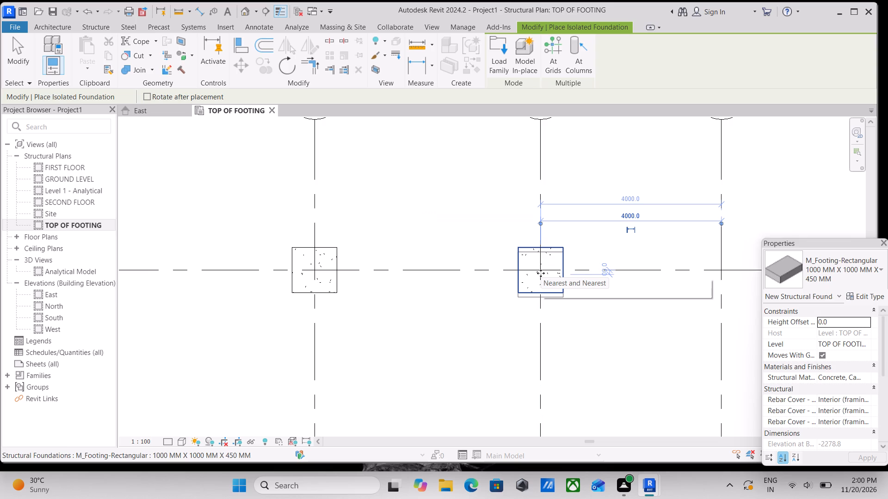
scroll(541, 273, down, 3)
middle_drag(541, 273, 425, 247)
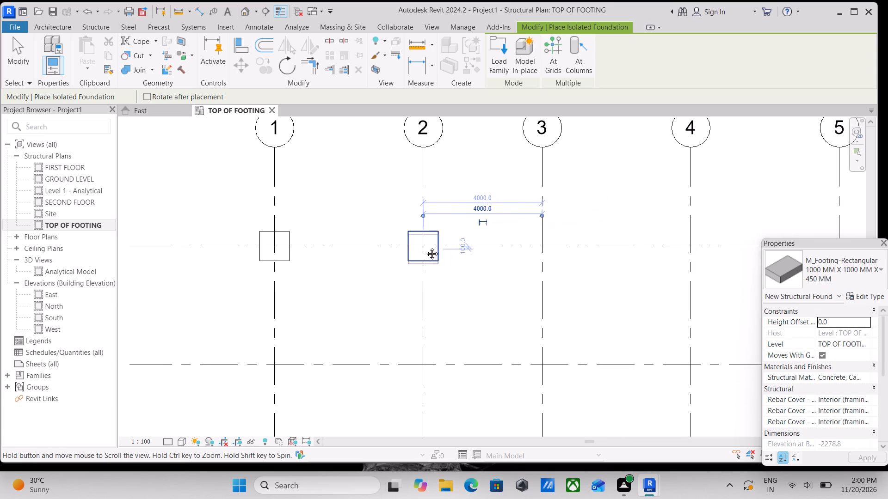
middle_drag(425, 247, 427, 248)
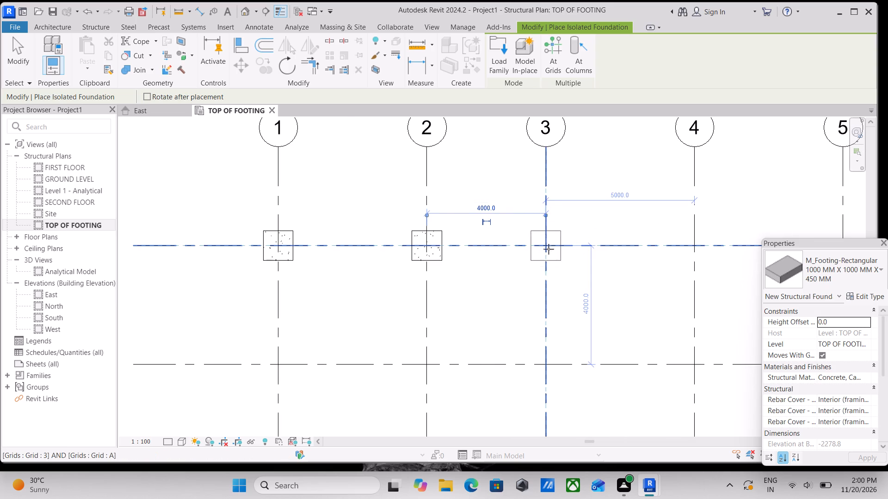
click(546, 247)
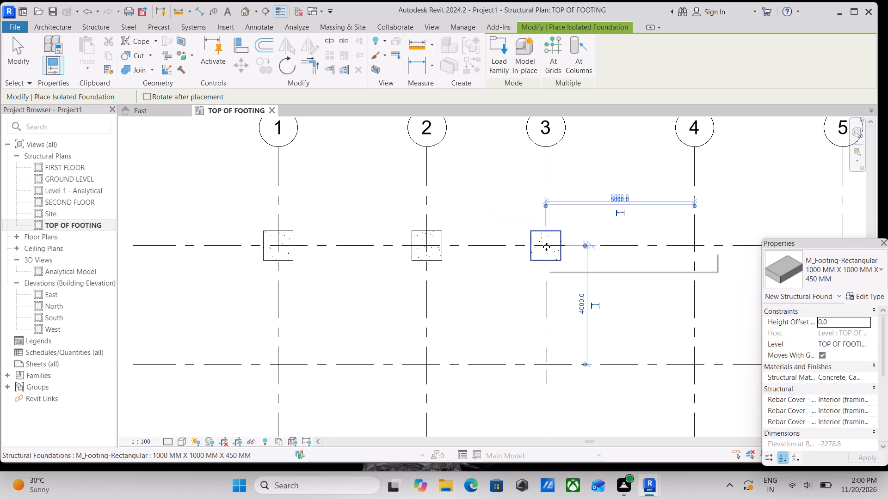
scroll(510, 268, up, 2)
middle_drag(510, 268, 332, 257)
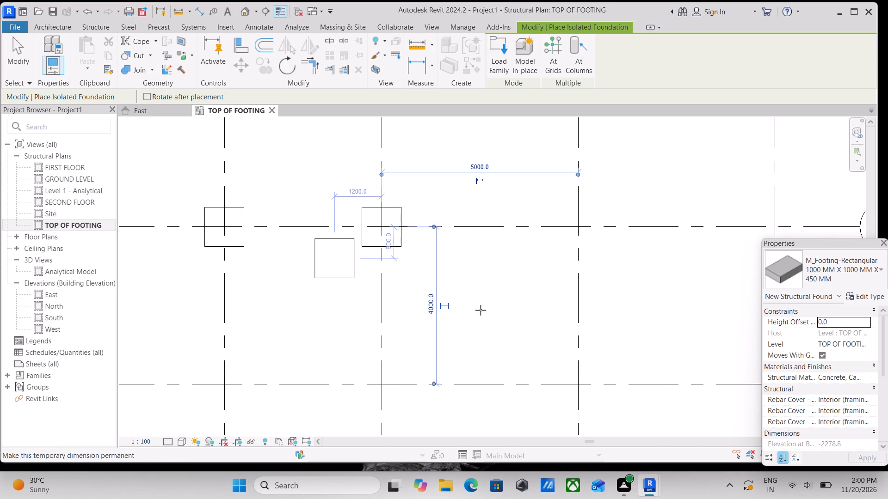
middle_drag(514, 287, 441, 287)
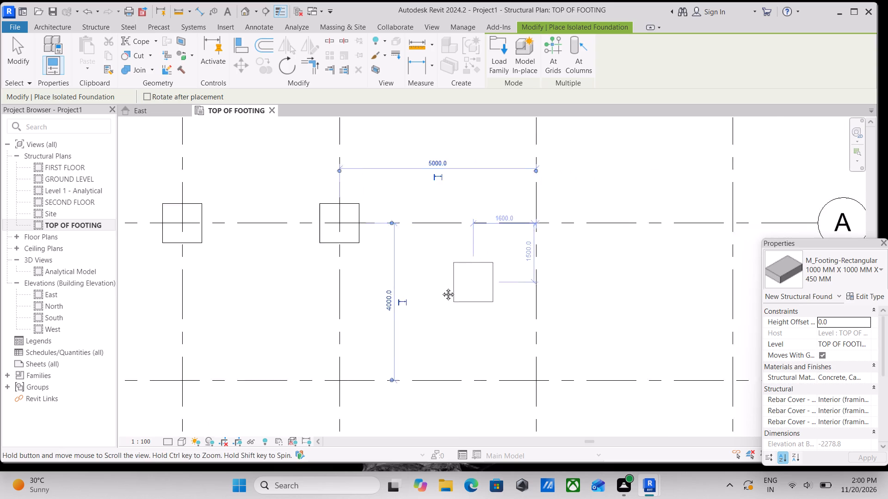
middle_drag(441, 287, 389, 304)
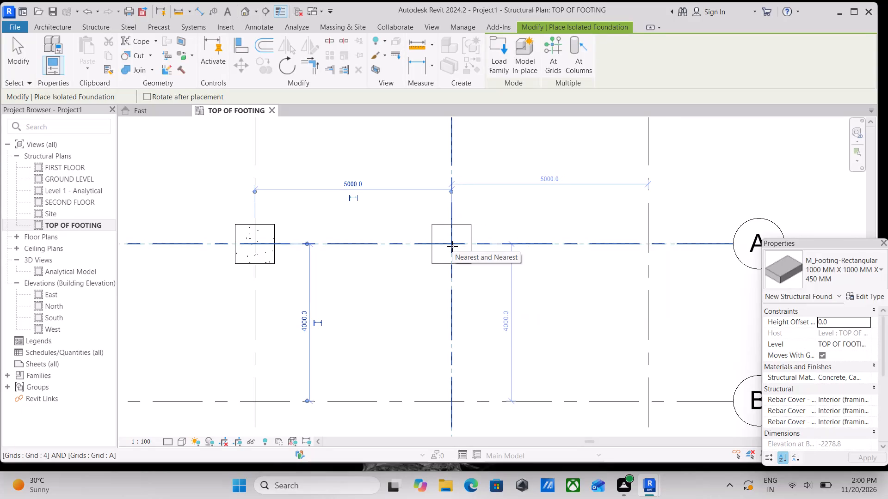
click(452, 246)
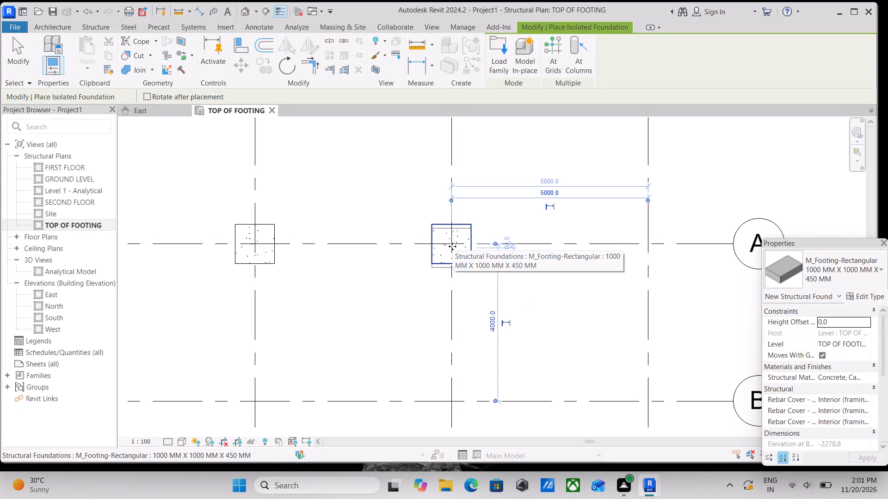
scroll(545, 263, down, 2)
middle_drag(545, 263, 465, 268)
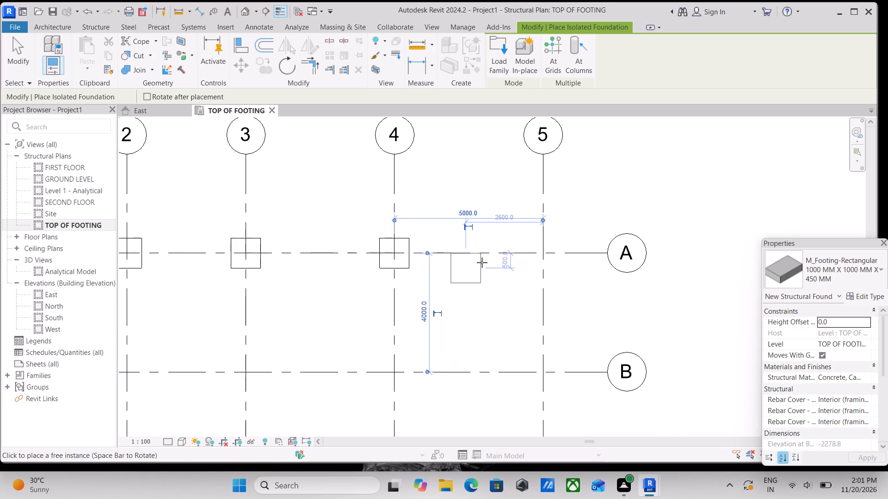
click(545, 252)
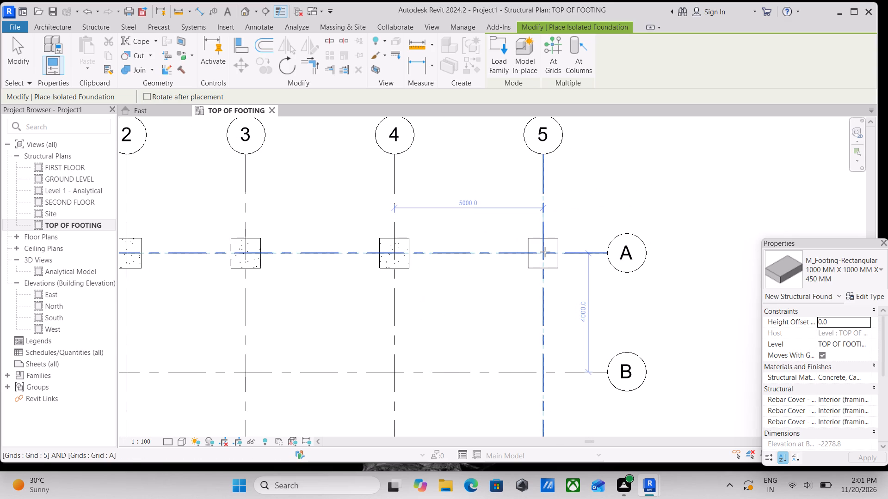
Place the same isolated footings along grid B at its intersections with grids 5, 4, 3, 2 and 1.
scroll(483, 279, down, 2)
middle_drag(483, 279, 492, 253)
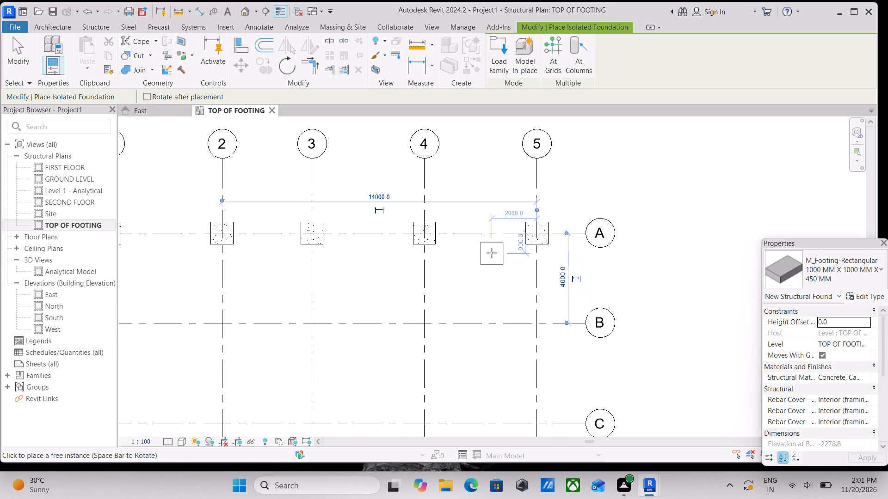
click(538, 324)
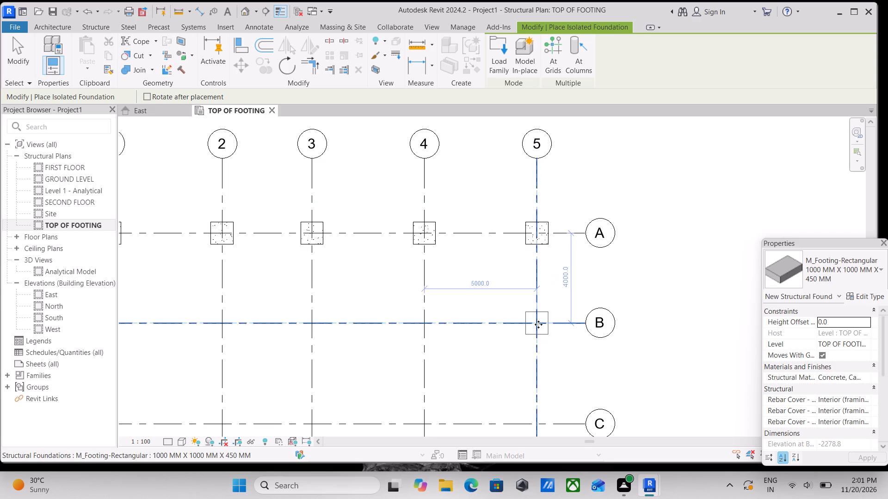
click(425, 325)
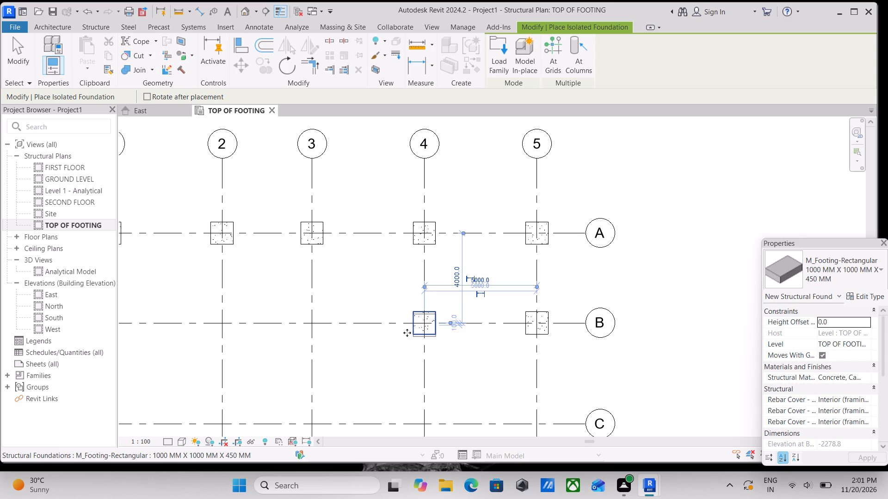
click(311, 326)
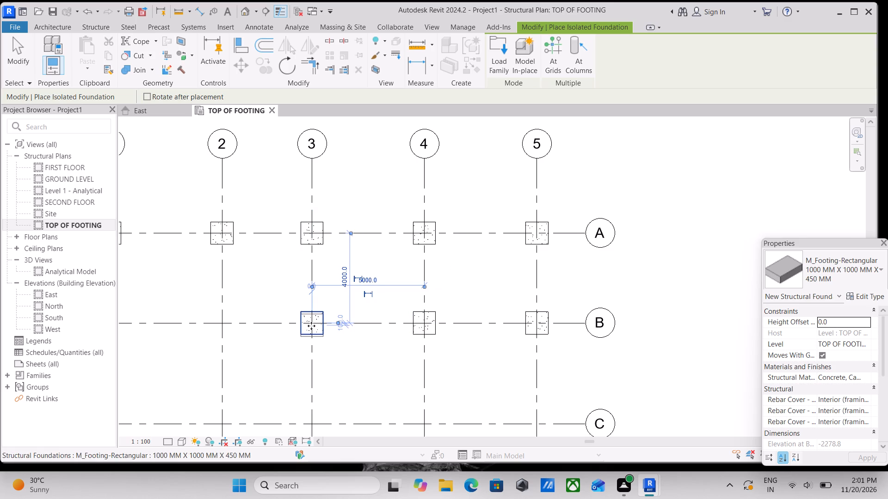
click(226, 323)
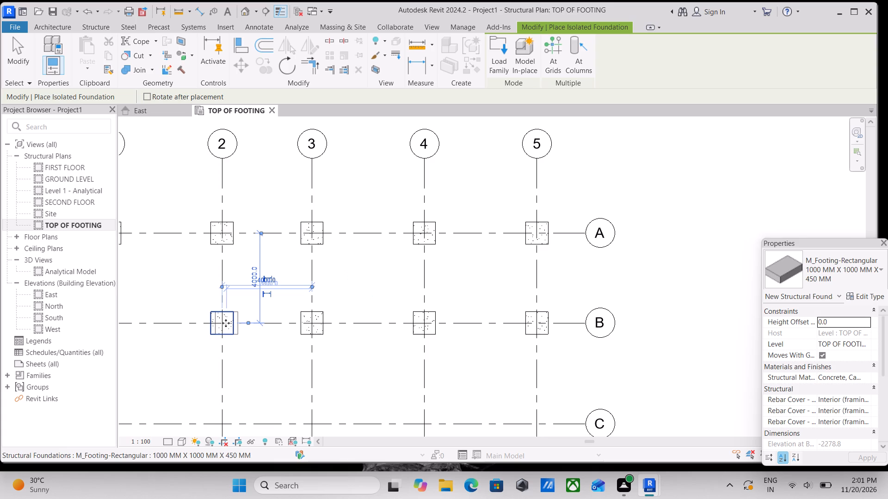
scroll(234, 340, down, 2)
middle_drag(251, 349, 291, 353)
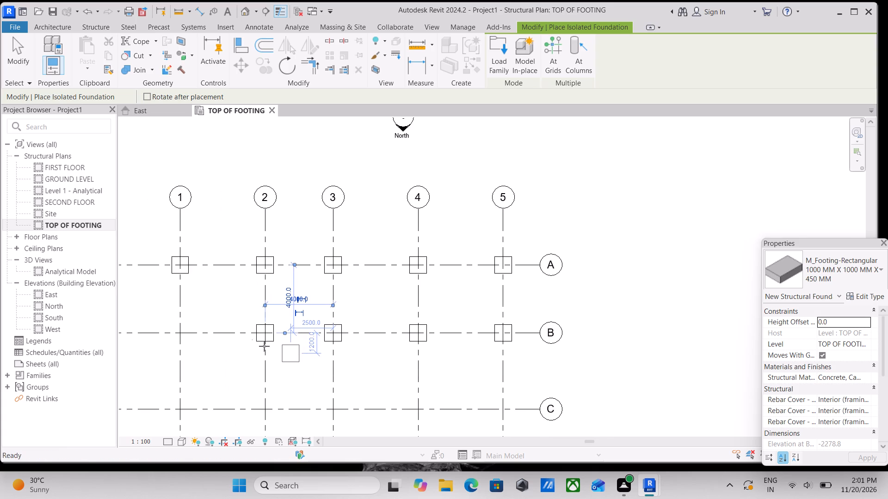
scroll(191, 332, up, 1)
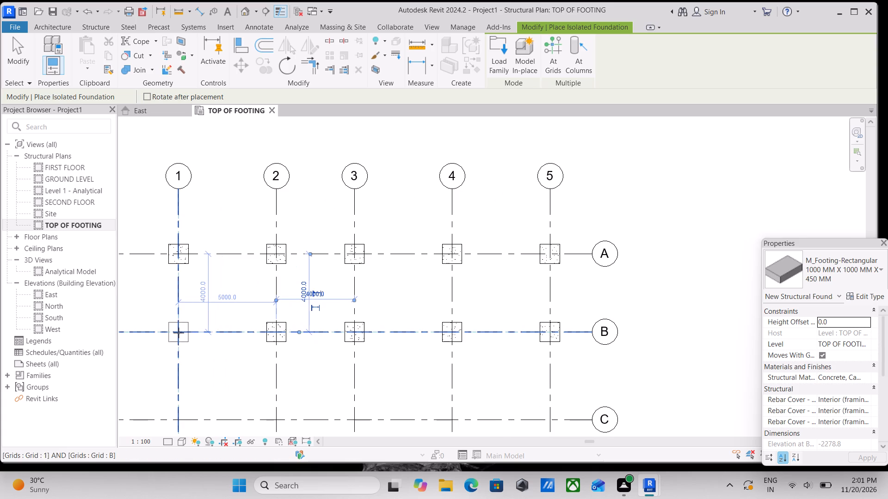
click(179, 333)
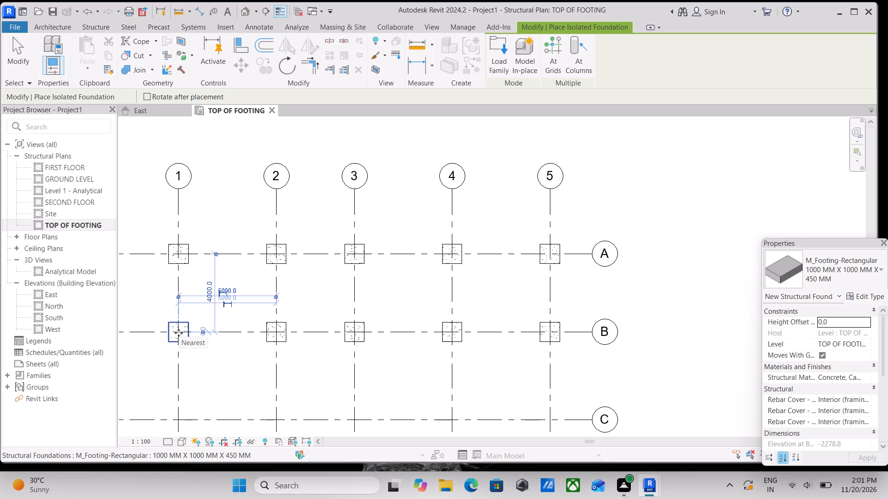
Place 1000 MM X 1000 MM X 450 MM footings along grid C at its intersections with grids 1 to 5.
middle_drag(229, 371, 256, 299)
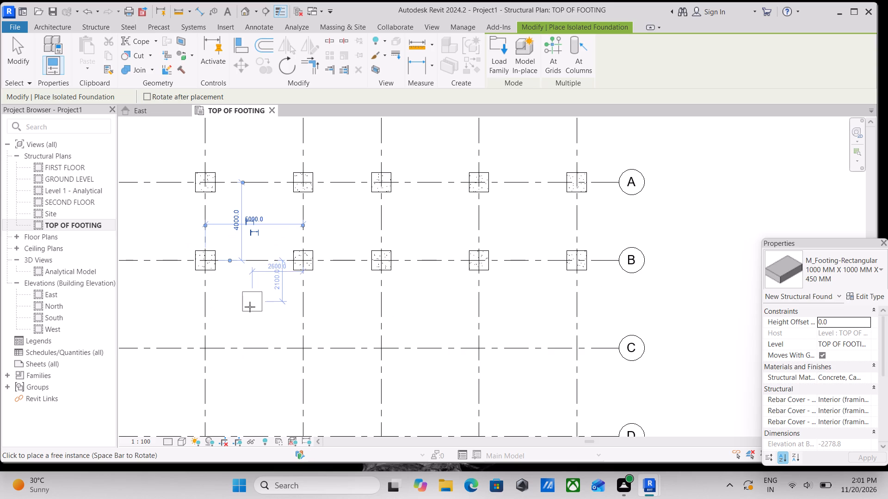
click(203, 350)
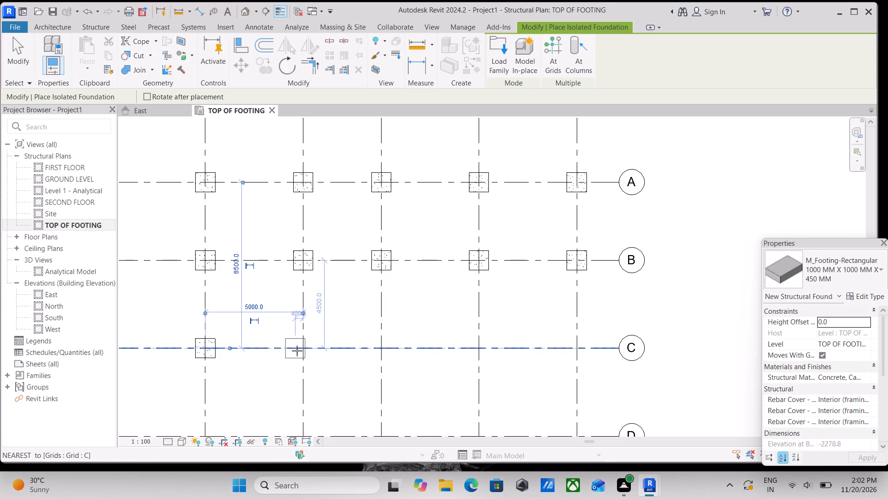
click(300, 350)
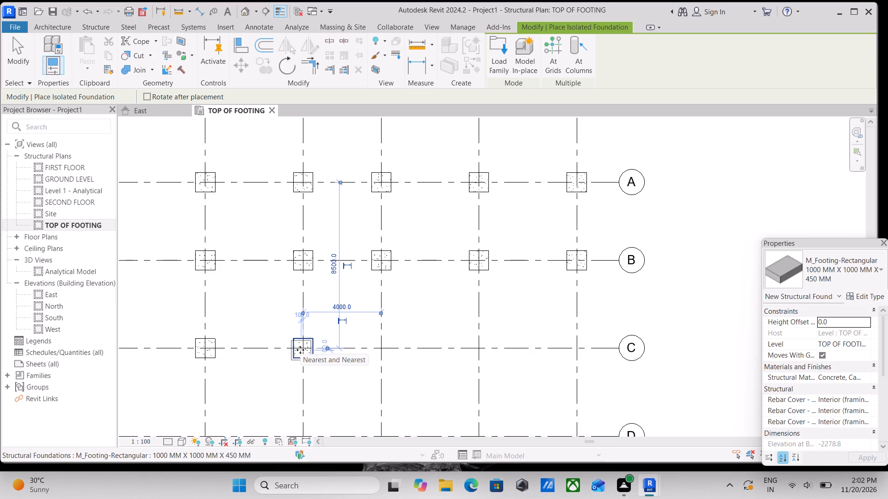
click(382, 345)
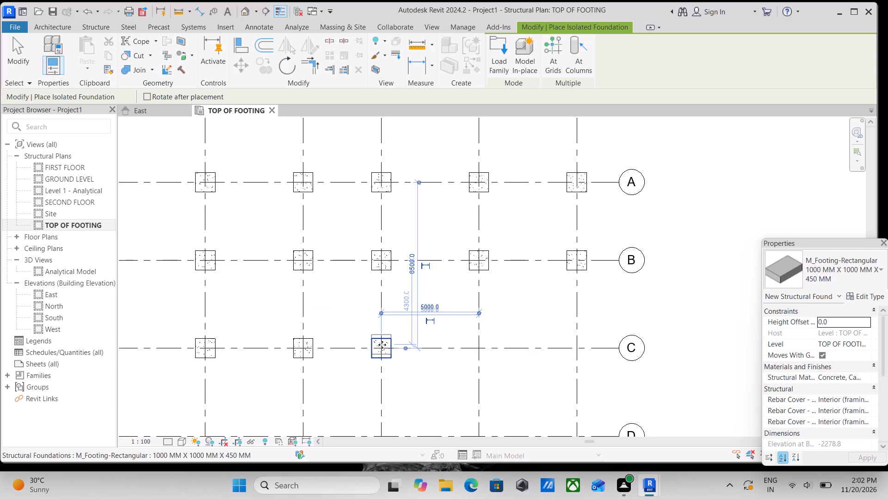
click(477, 347)
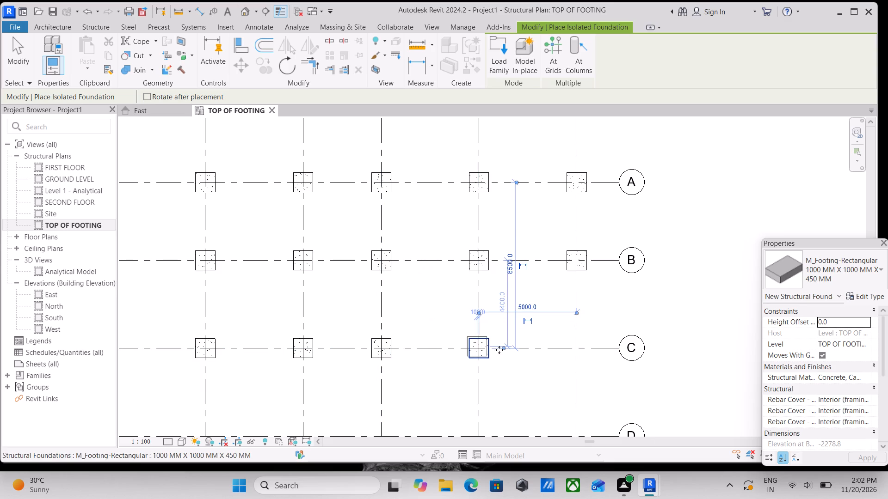
scroll(497, 350, down, 2)
middle_drag(501, 350, 454, 343)
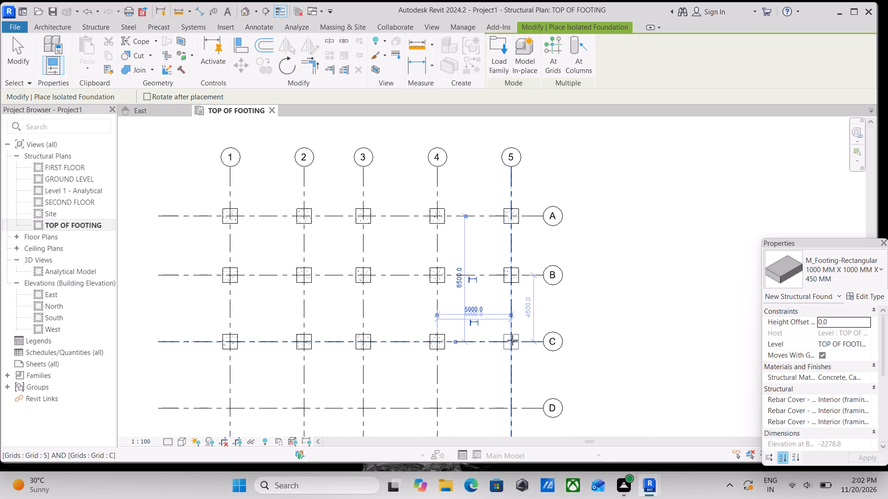
click(512, 340)
Place the same isolated footings along grid D at its intersections with grids 5, 4, 3, 2 and 1, and end placement.
scroll(500, 351, down, 2)
middle_drag(495, 353, 498, 323)
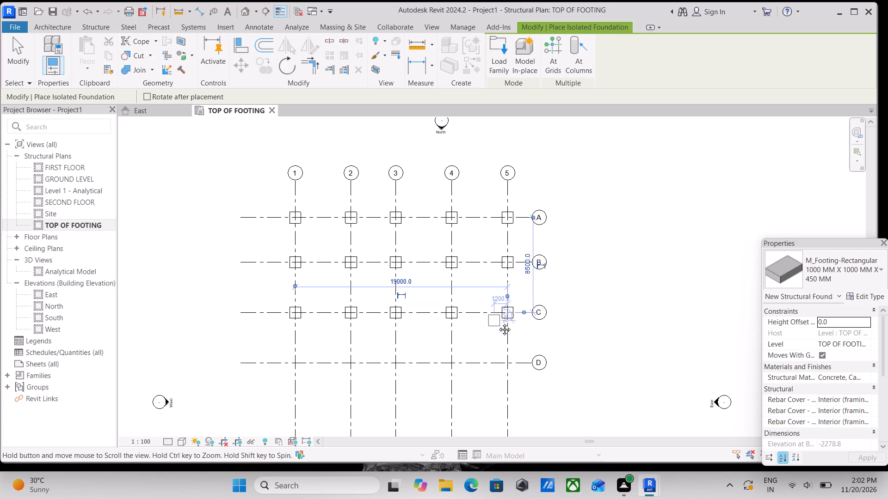
middle_drag(498, 323, 516, 289)
scroll(516, 286, down, 1)
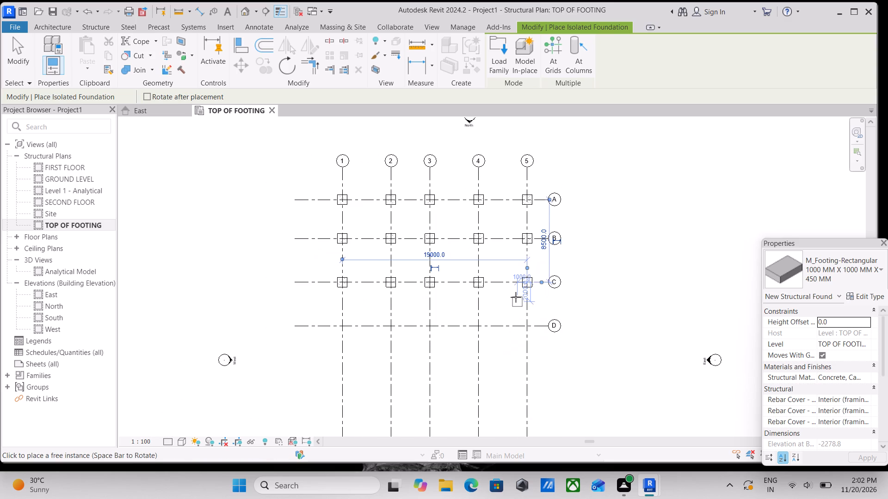
scroll(545, 346, up, 7)
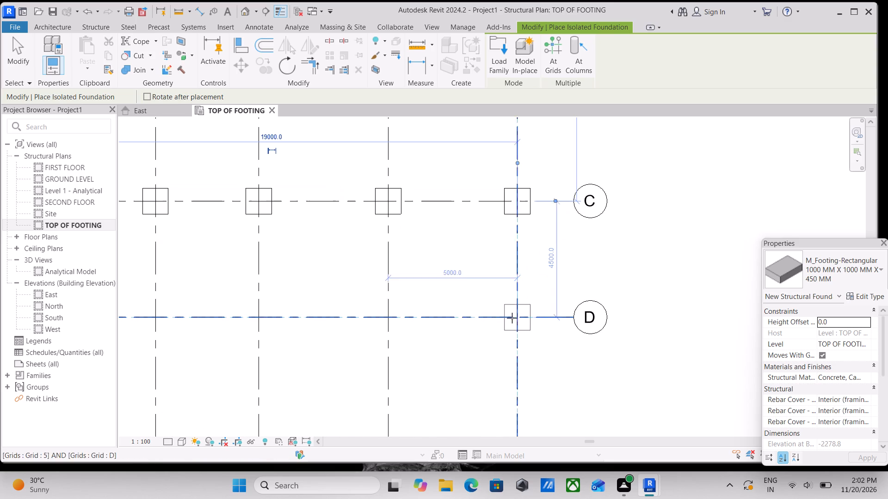
click(515, 319)
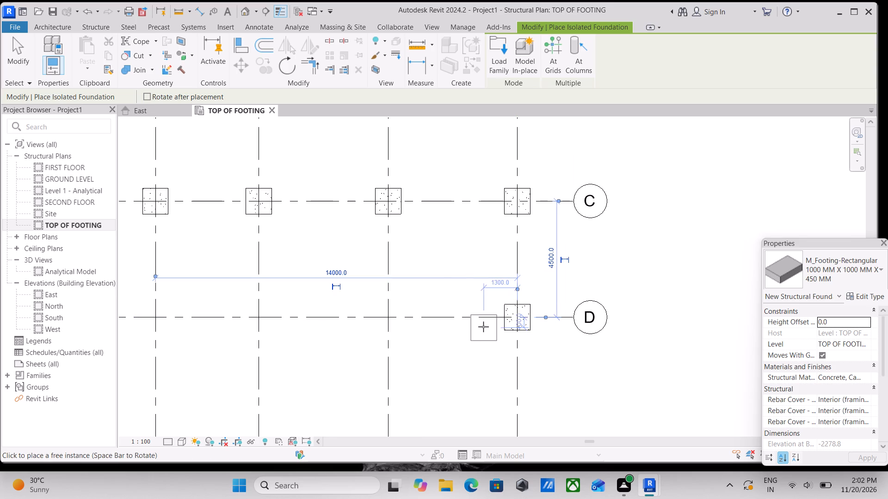
click(388, 320)
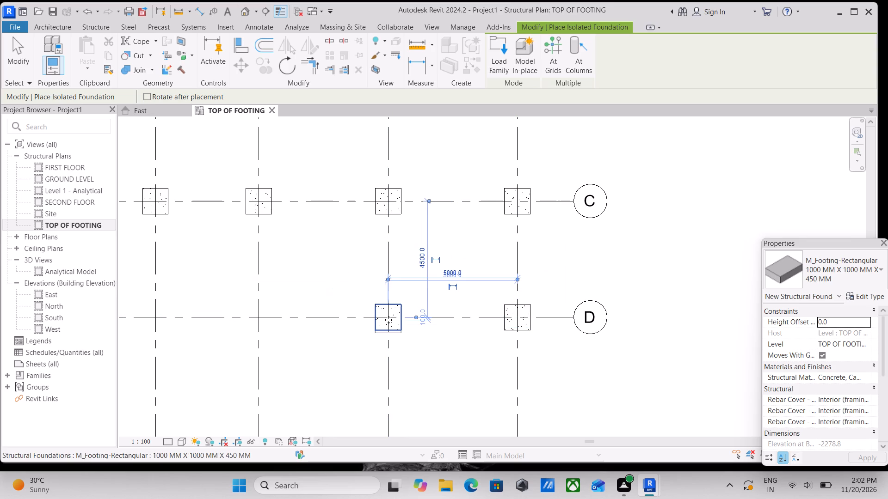
scroll(388, 320, down, 2)
middle_drag(393, 322, 583, 318)
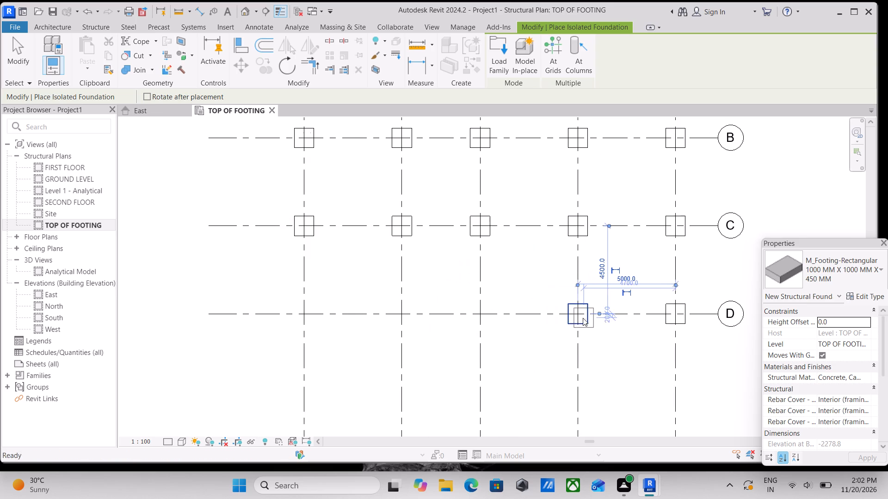
scroll(499, 317, up, 2)
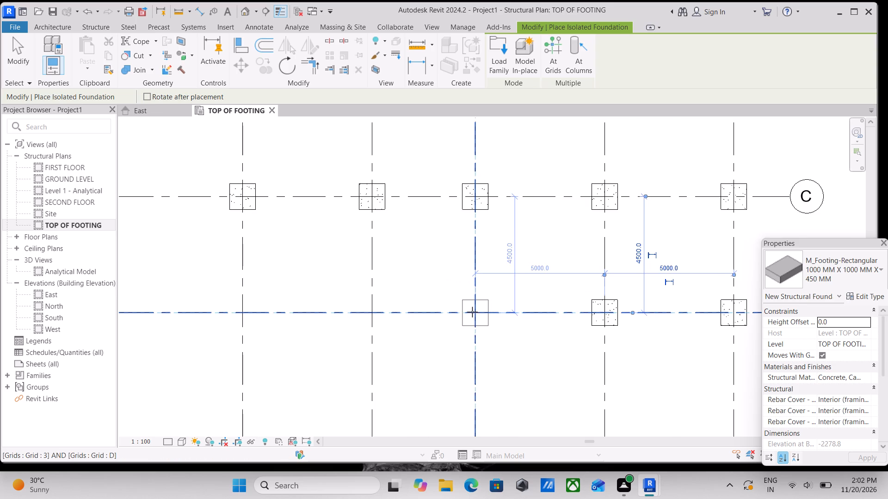
click(472, 312)
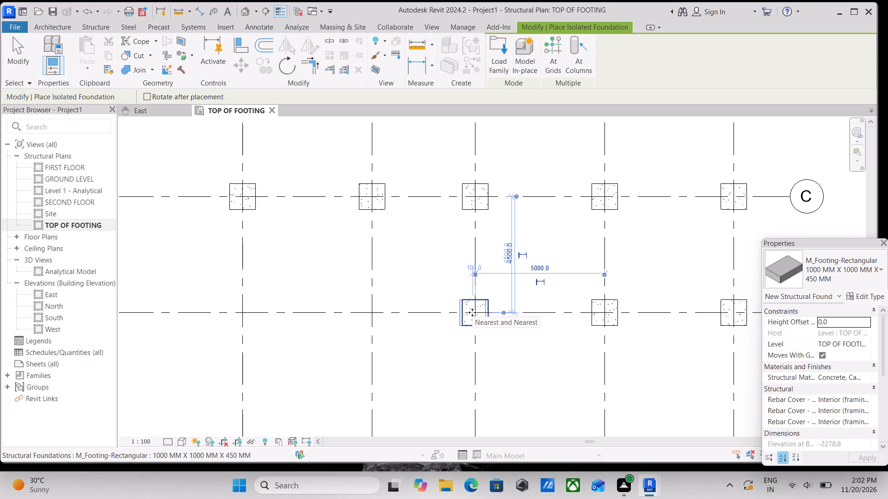
scroll(472, 312, down, 1)
middle_drag(472, 312, 544, 316)
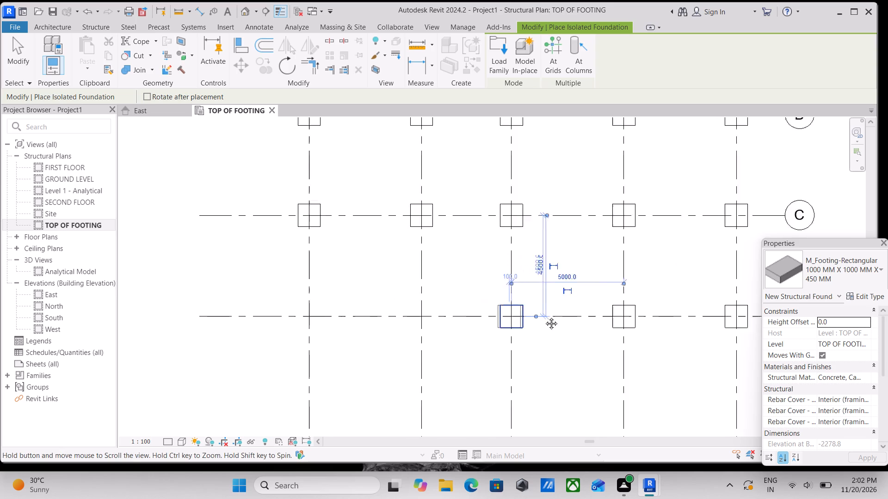
middle_drag(544, 316, 569, 320)
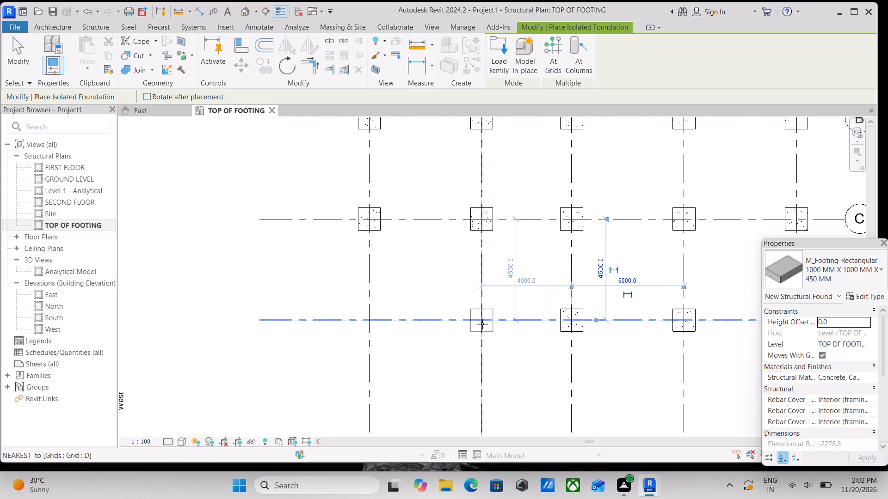
click(482, 324)
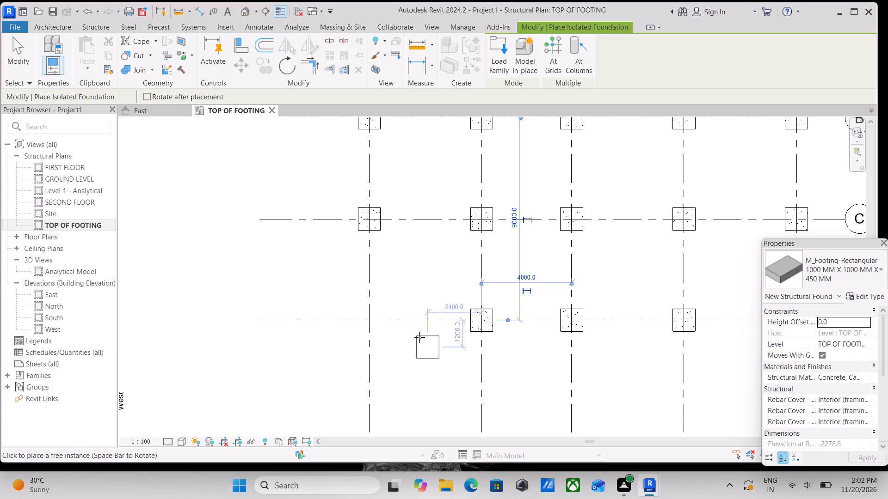
click(368, 320)
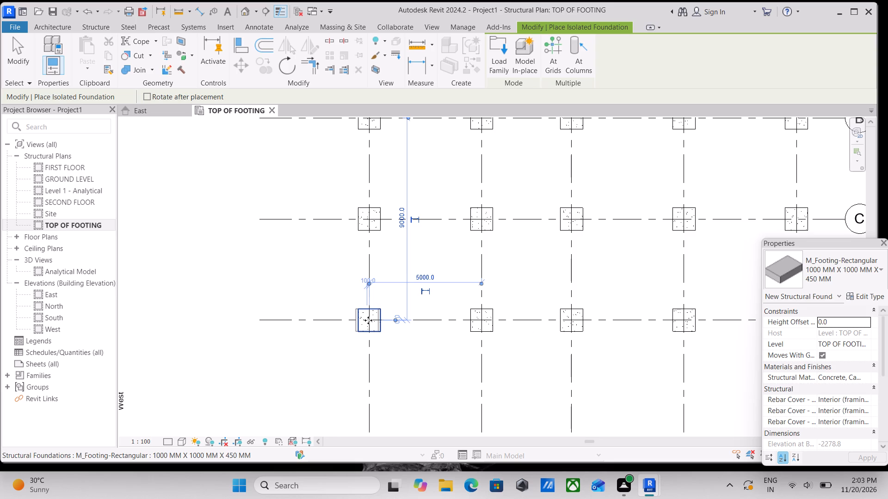
key(Escape)
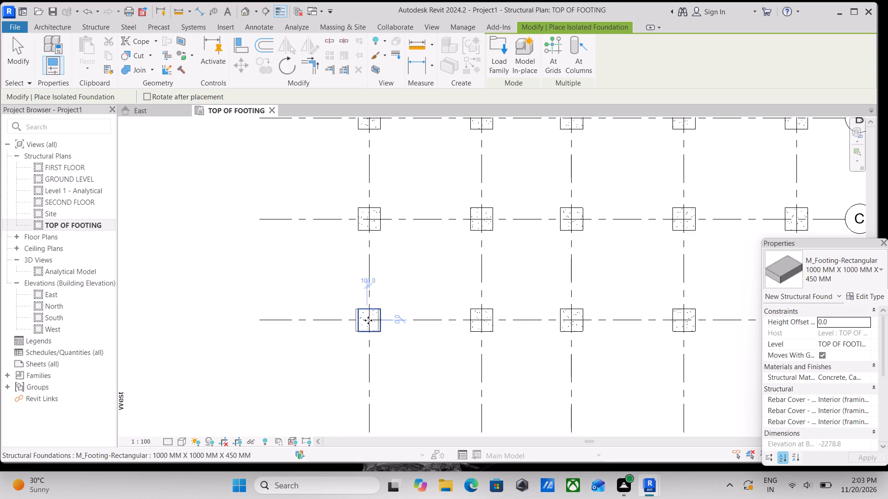
key(Escape)
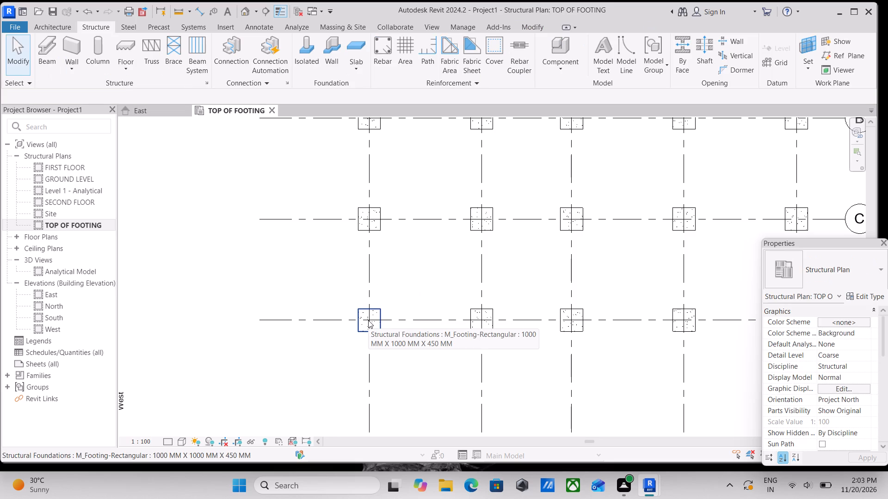
Examine the placed footings at the grid intersections across the TOP OF FOOTING plan.
scroll(393, 292, up, 1)
middle_drag(393, 292, 389, 314)
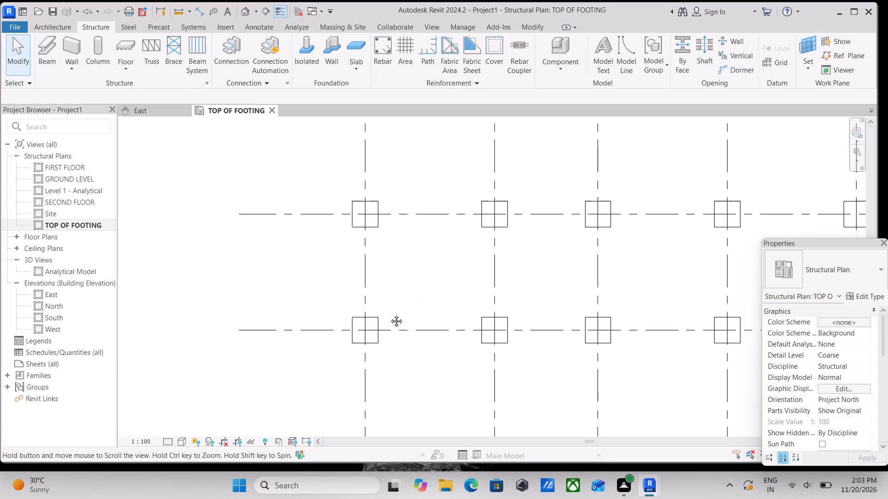
middle_drag(389, 314, 348, 434)
scroll(347, 438, up, 1)
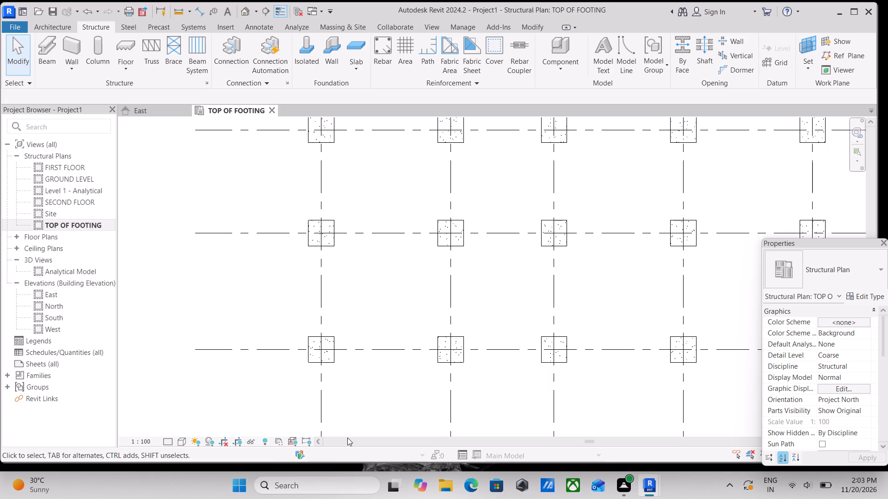
middle_drag(397, 309, 377, 404)
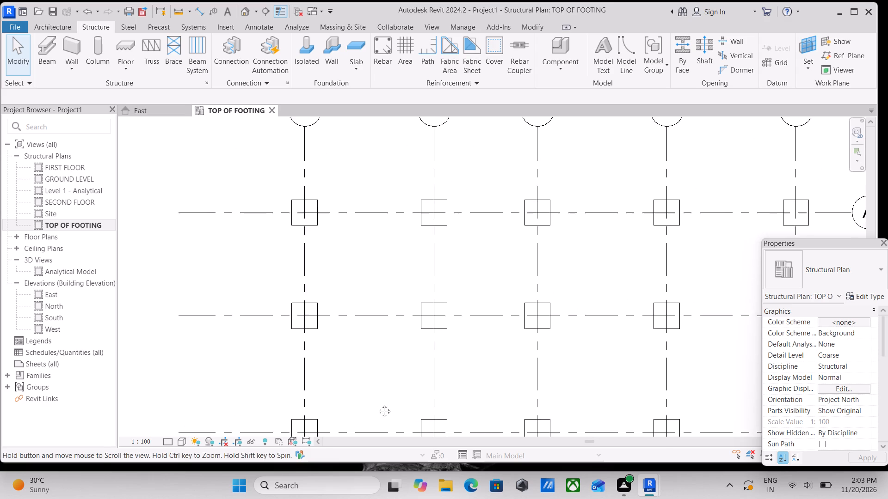
middle_drag(377, 404, 377, 405)
scroll(377, 405, up, 1)
middle_drag(376, 271, 374, 312)
scroll(374, 312, up, 1)
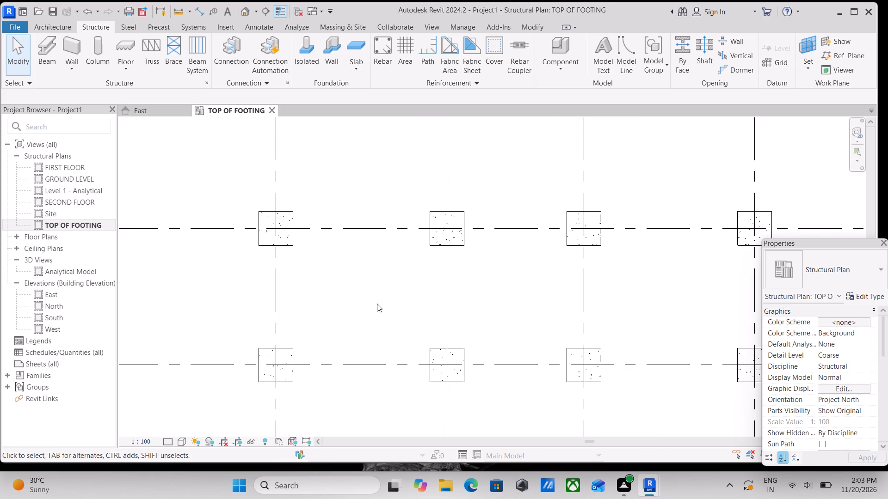
scroll(385, 294, down, 2)
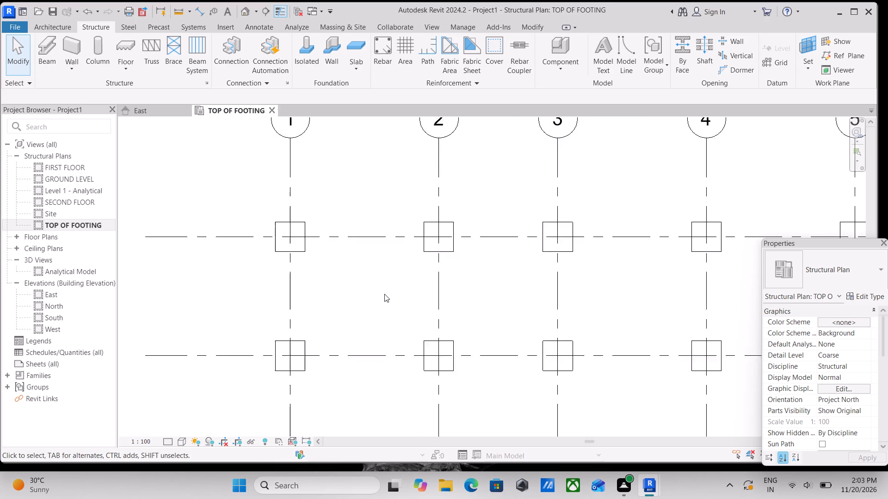
scroll(384, 294, down, 1)
middle_drag(380, 294, 366, 304)
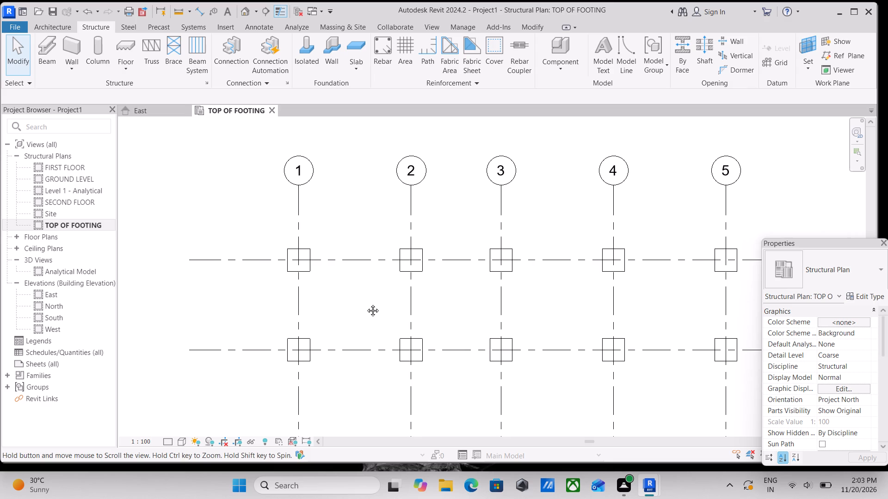
middle_drag(366, 304, 372, 292)
scroll(372, 292, down, 1)
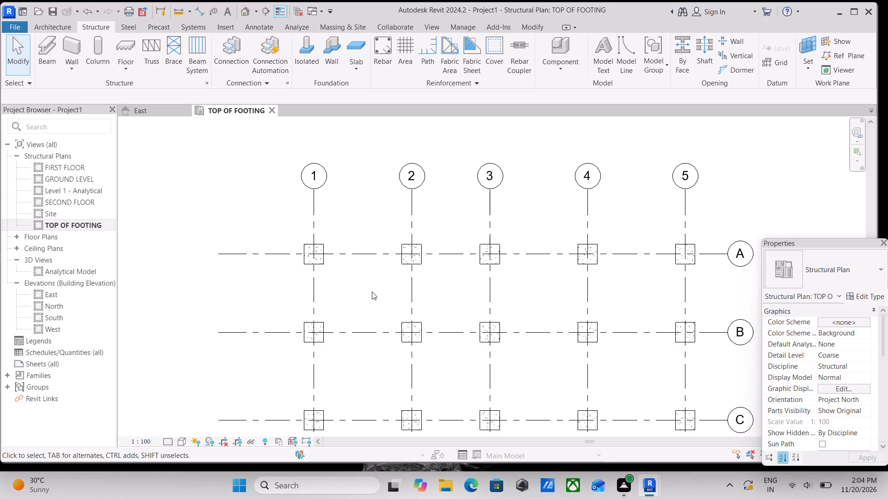
scroll(372, 292, up, 4)
middle_drag(320, 272, 349, 287)
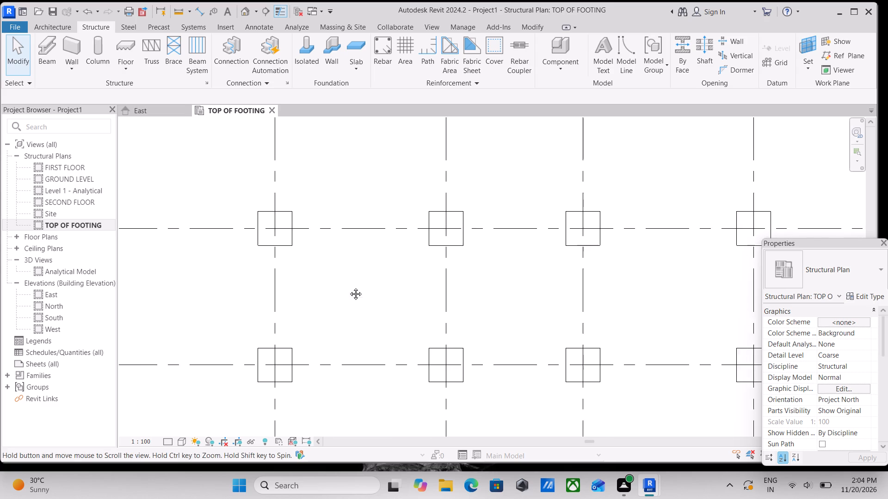
middle_drag(349, 287, 405, 309)
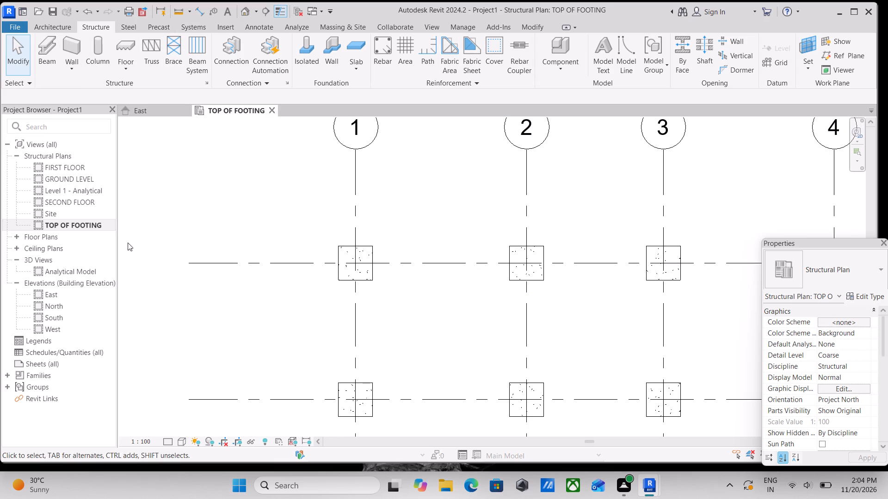
On the GROUND LEVEL structural plan, place a vertical M_Concrete-Rectangular-Column of type 300 x 450mm at the intersection of grids A and 1.
double_click(82, 182)
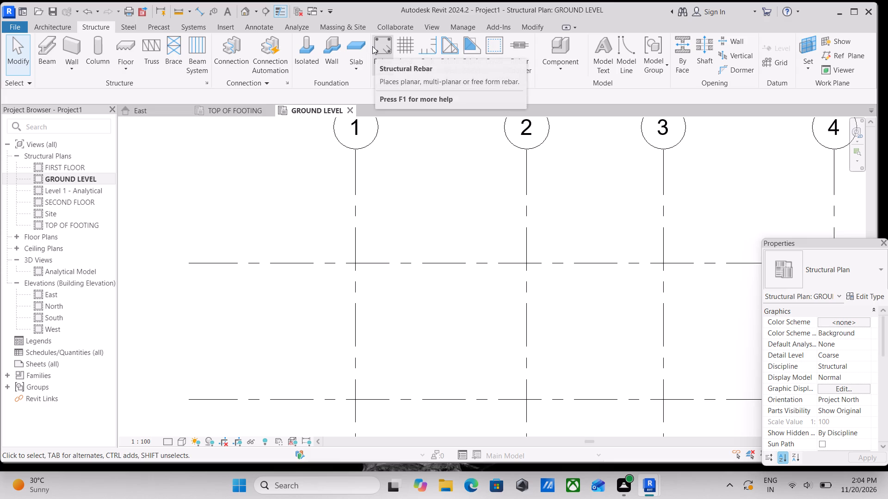
click(103, 56)
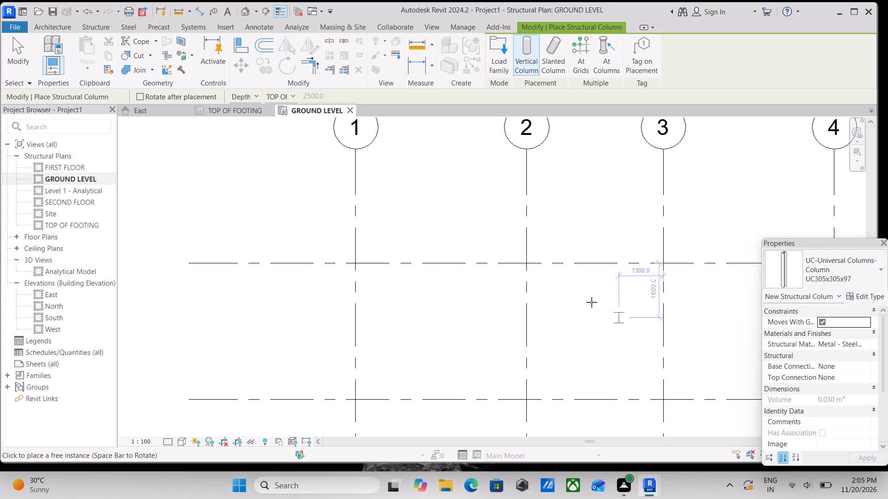
click(868, 287)
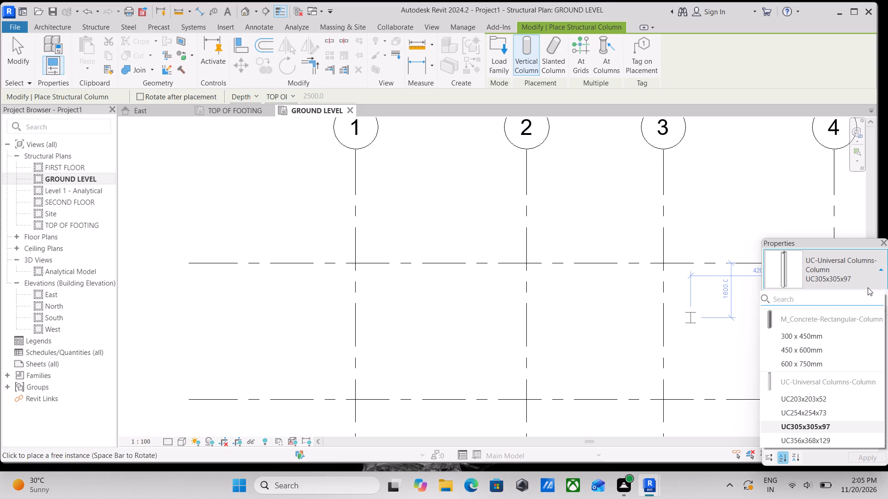
scroll(845, 305, down, 1)
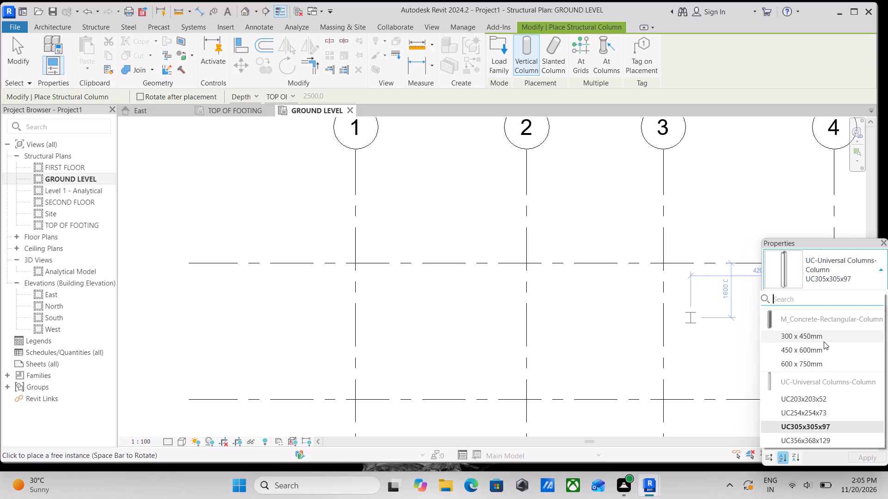
click(822, 339)
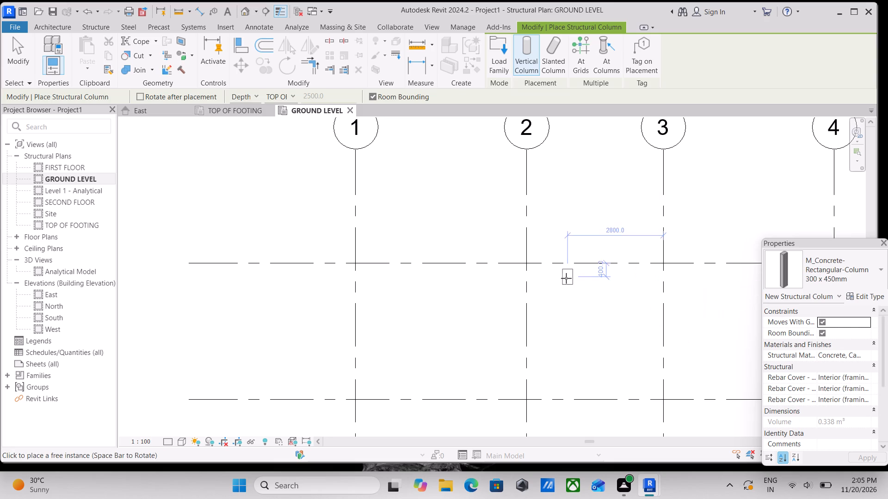
middle_drag(566, 278, 650, 368)
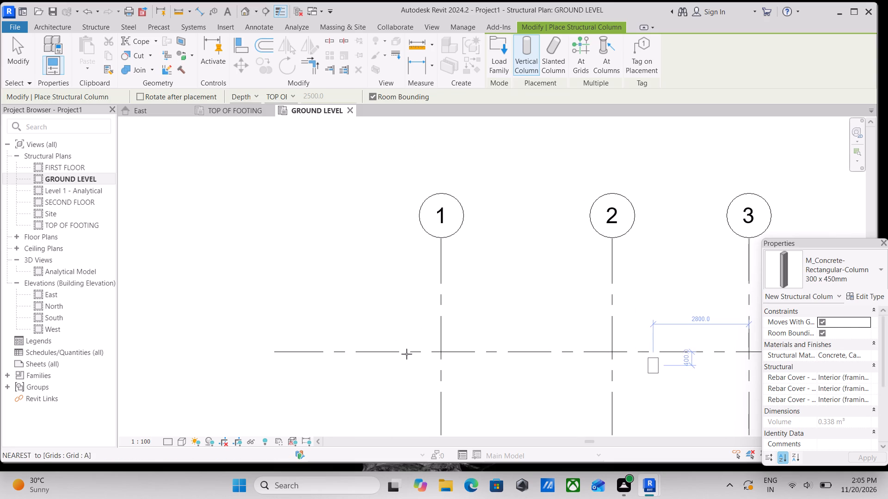
scroll(427, 364, up, 1)
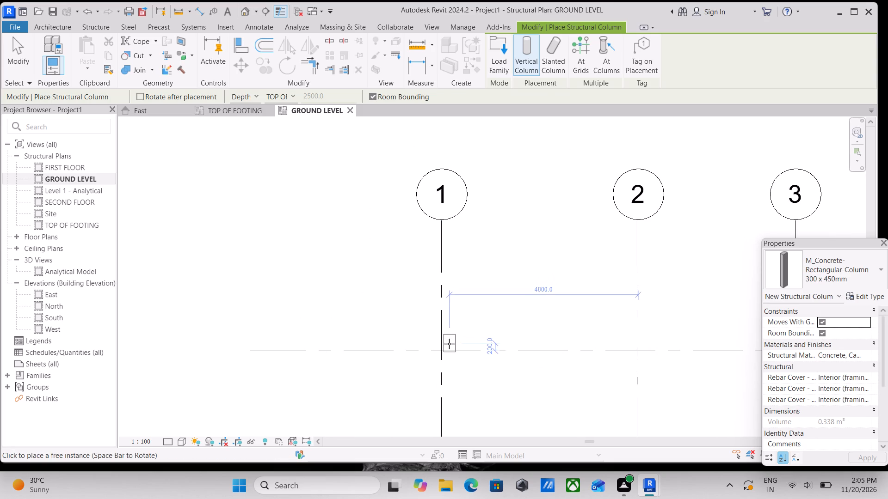
click(441, 352)
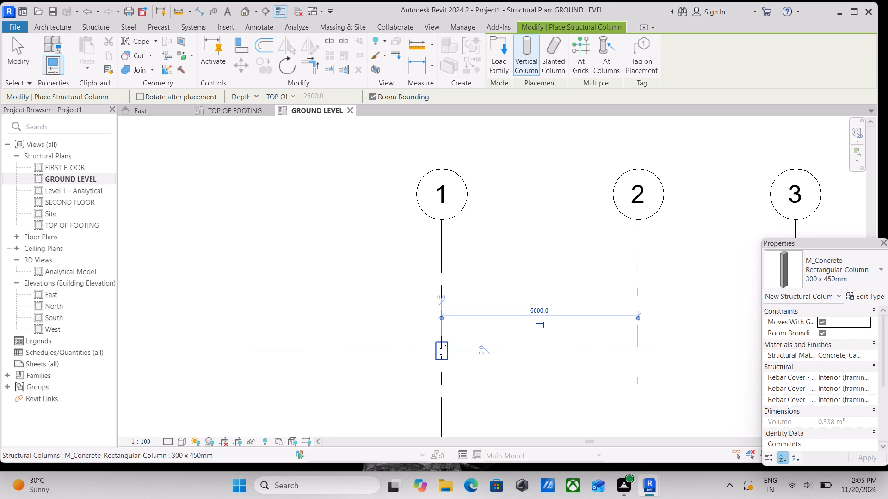
Place the same 300 x 450mm concrete columns along grid A at its intersections with grids 2 and 3.
middle_drag(532, 365, 524, 362)
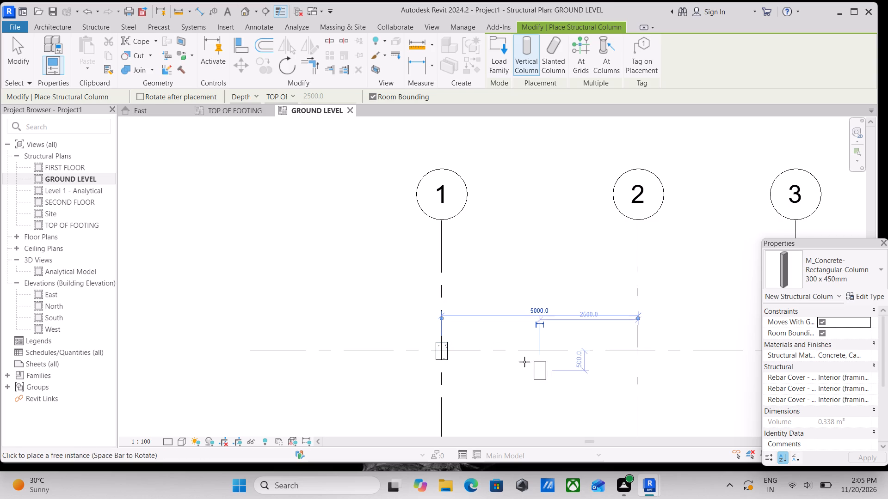
middle_drag(524, 362, 410, 316)
scroll(484, 350, down, 1)
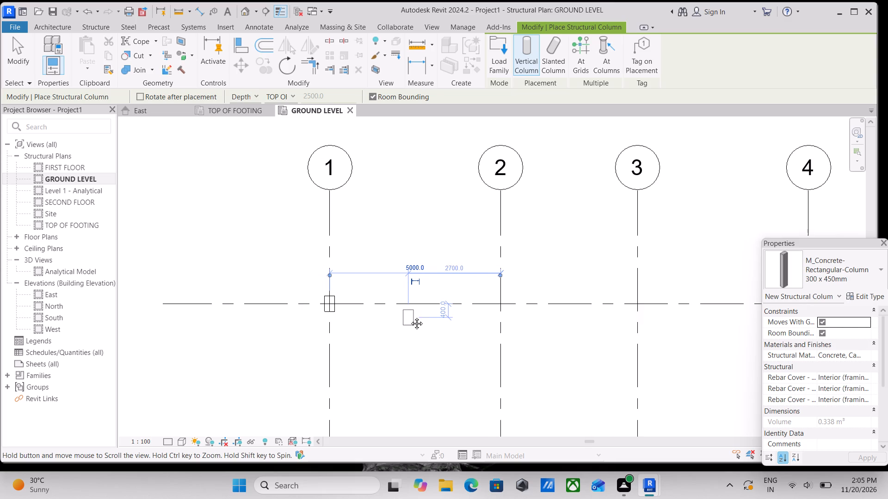
middle_drag(410, 316, 407, 317)
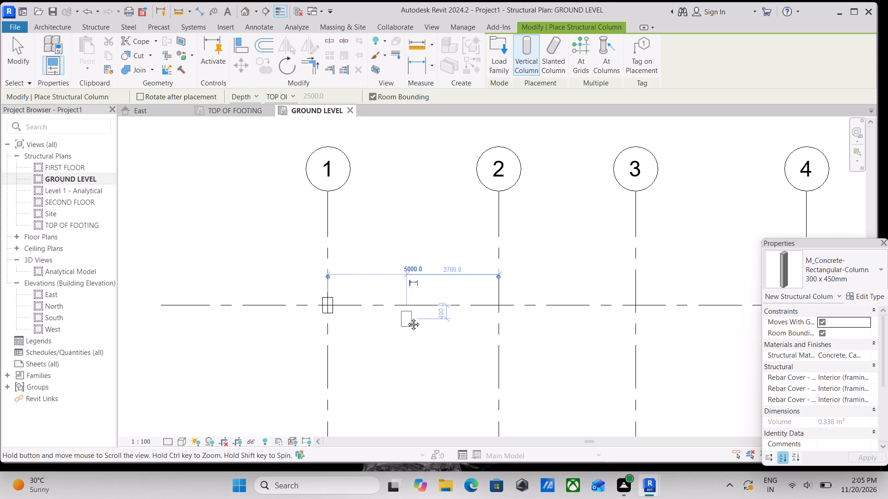
middle_drag(407, 317, 409, 317)
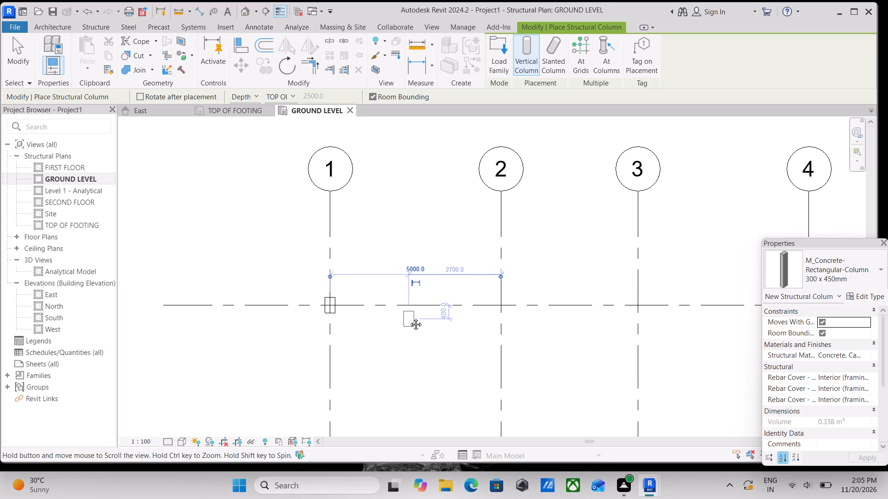
middle_drag(409, 317, 416, 318)
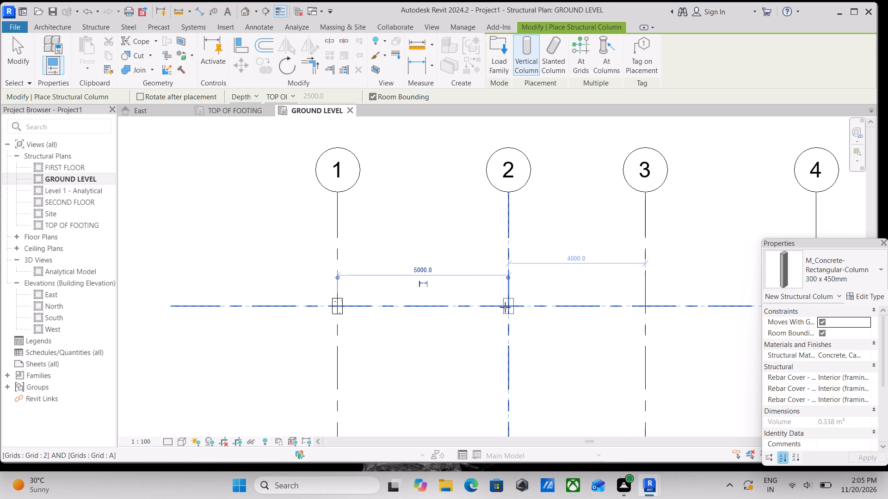
click(505, 307)
scroll(583, 342, down, 1)
middle_drag(579, 342, 496, 309)
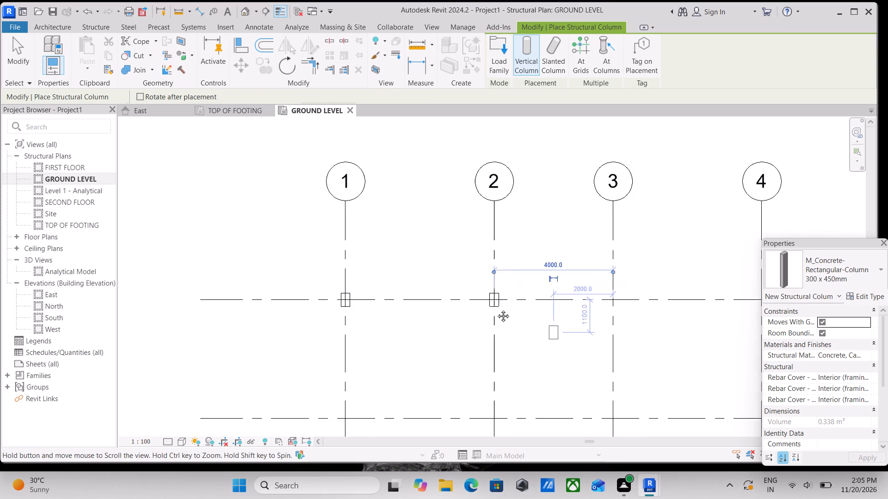
middle_drag(496, 309, 487, 305)
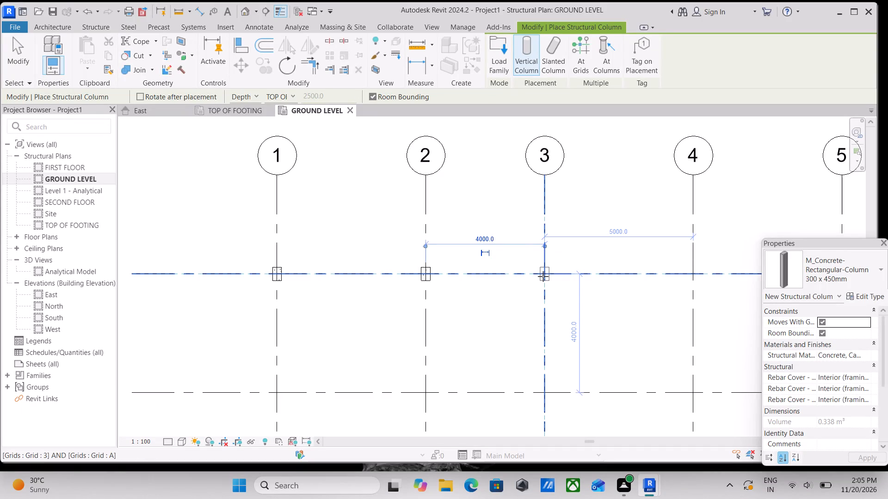
click(543, 276)
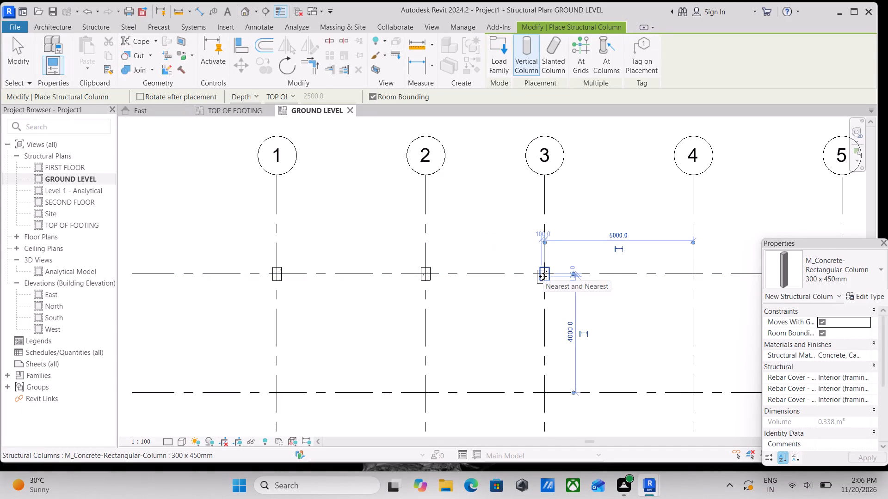
Complete the row of 300 x 450mm concrete columns along grid A at its intersections with grids 4 and 5.
scroll(609, 293, down, 2)
middle_drag(621, 293, 536, 311)
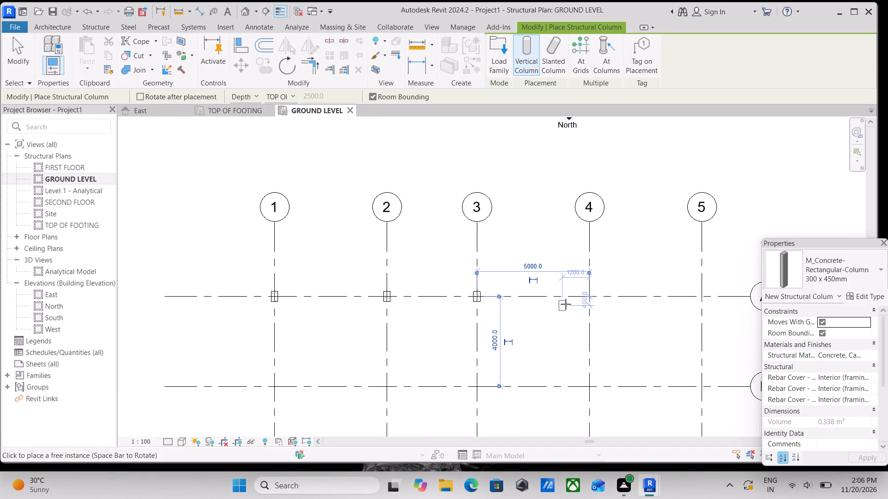
scroll(578, 300, up, 3)
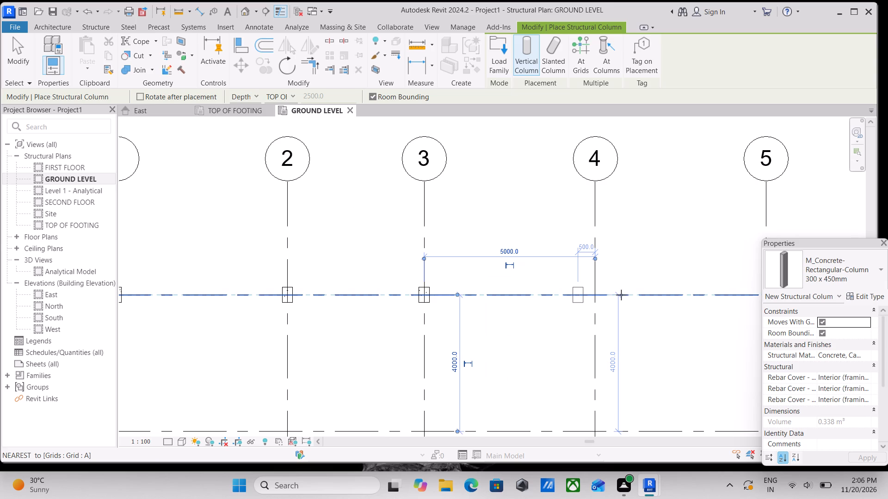
click(598, 293)
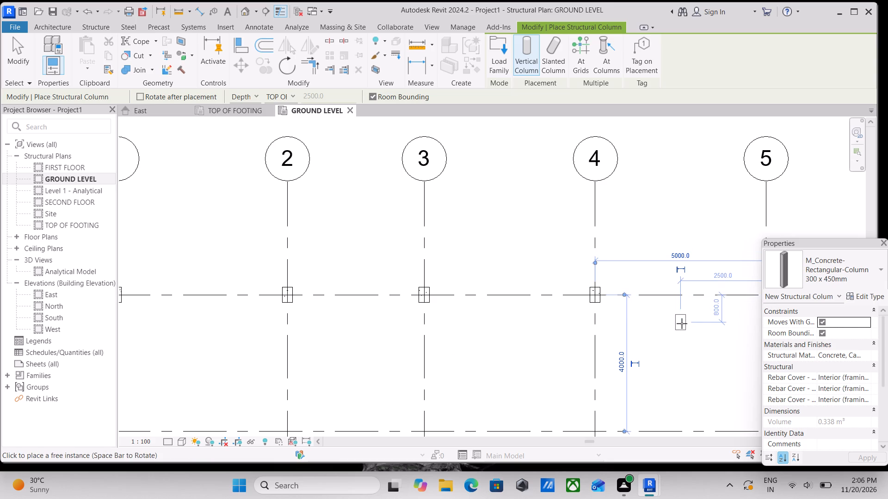
scroll(670, 331, down, 3)
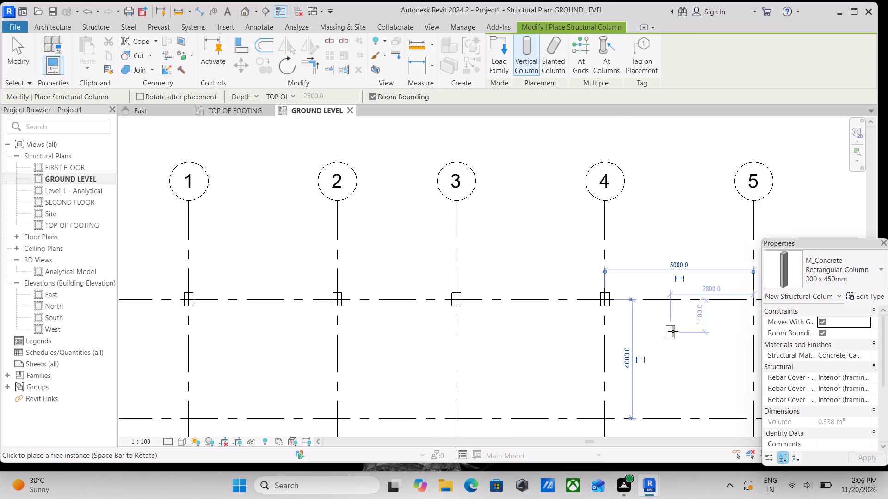
middle_drag(673, 331, 603, 295)
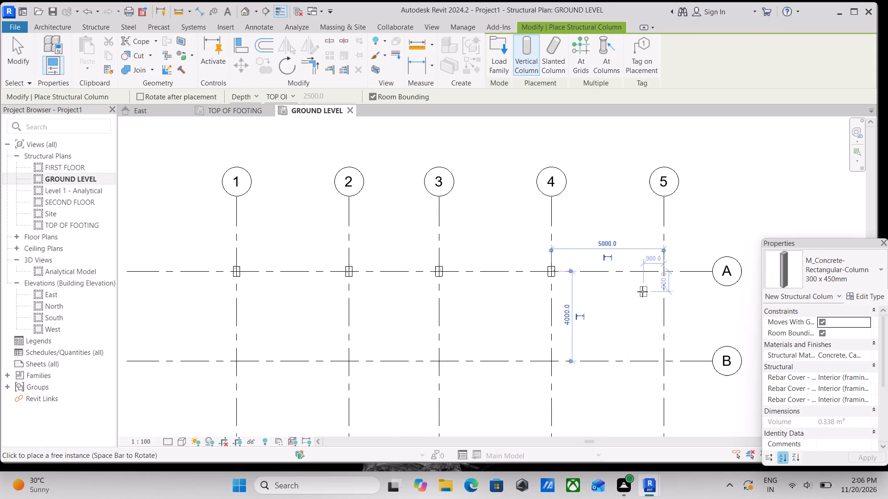
scroll(663, 279, up, 3)
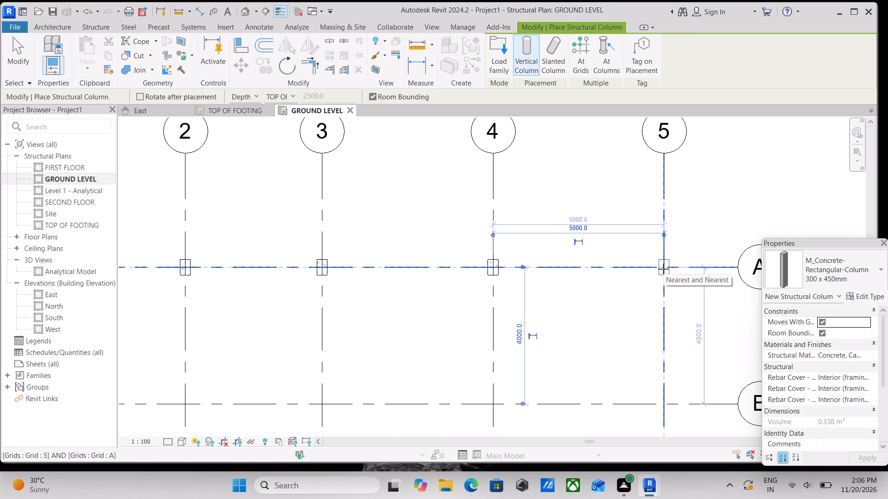
scroll(663, 269, up, 2)
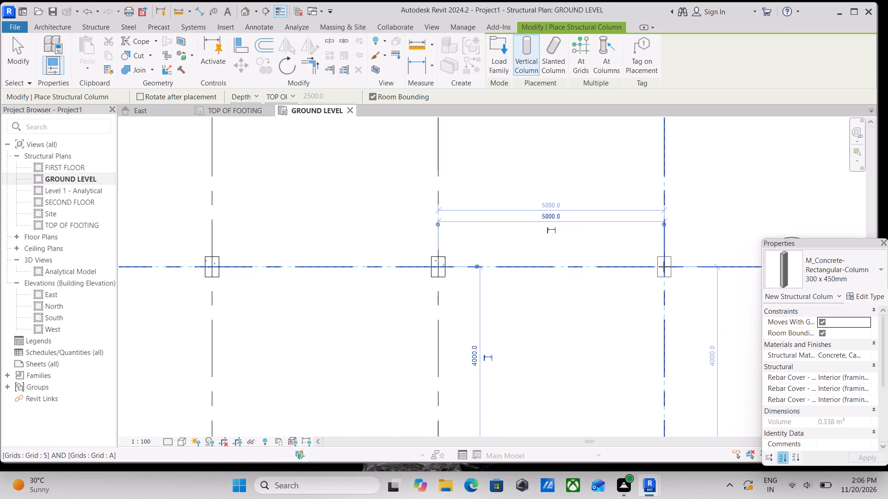
click(664, 268)
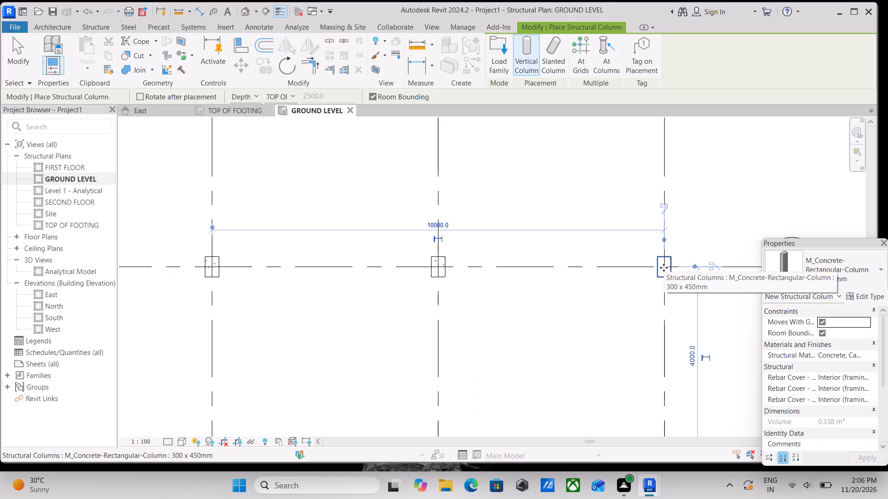
Place 300 x 450mm concrete columns along grid B at its intersections with grids 5, 4, 3, 2 and 1.
scroll(616, 329, down, 2)
middle_drag(616, 329, 654, 231)
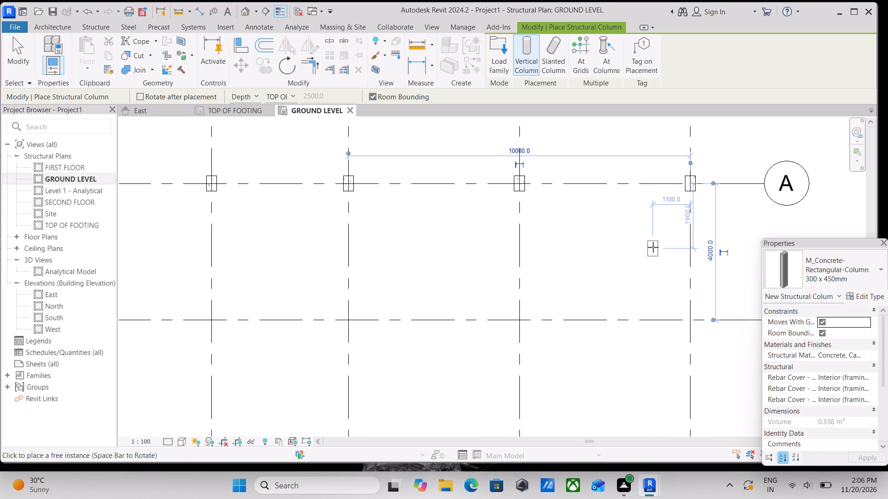
click(688, 318)
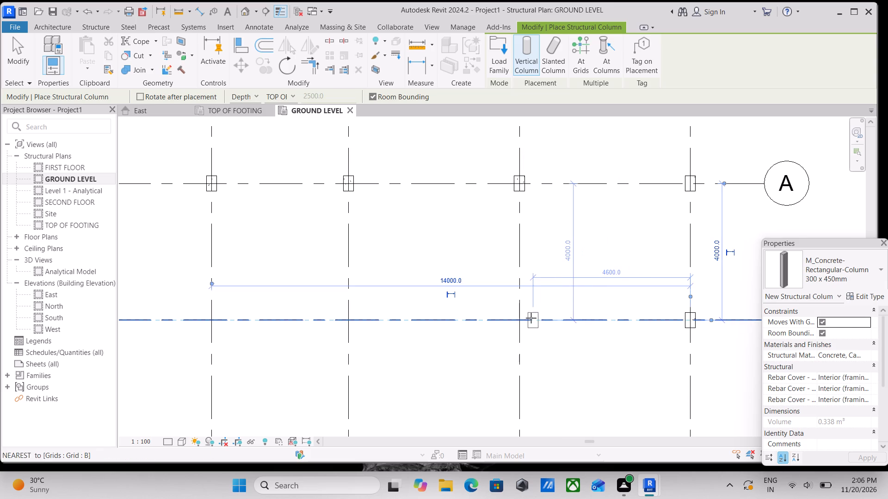
click(518, 318)
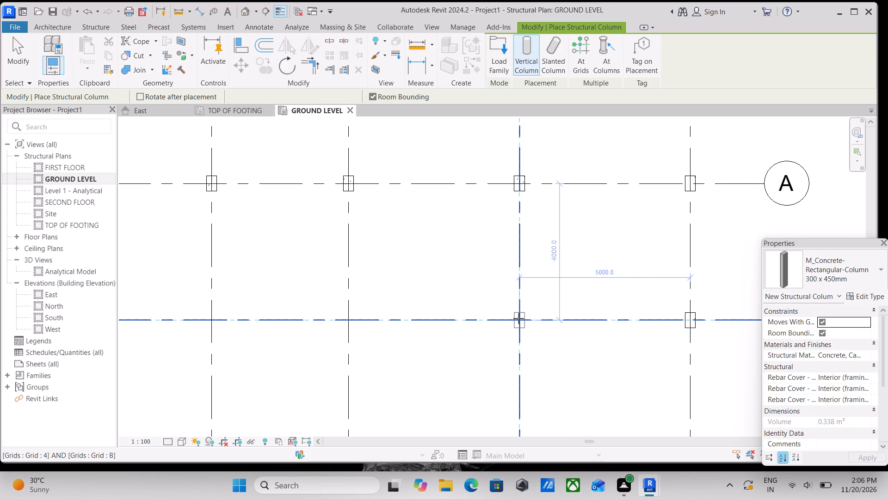
scroll(488, 327, down, 1)
middle_drag(488, 327, 665, 316)
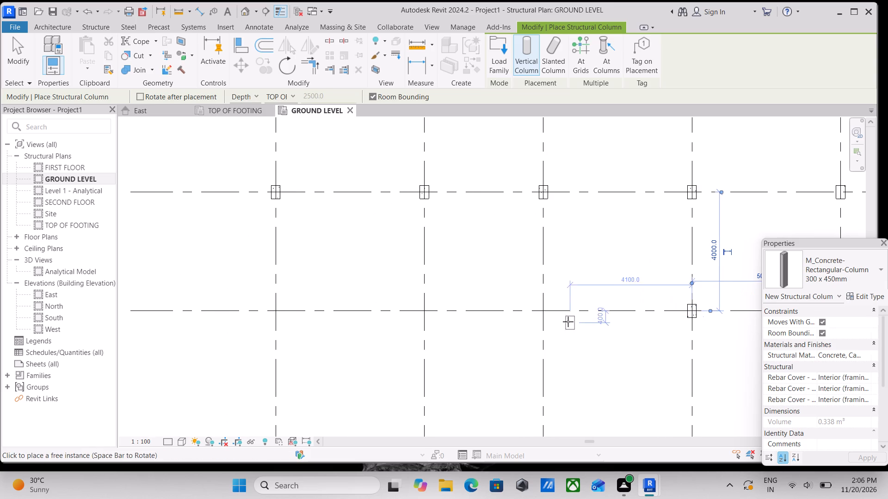
click(544, 311)
scroll(481, 343, down, 1)
middle_drag(480, 343, 532, 342)
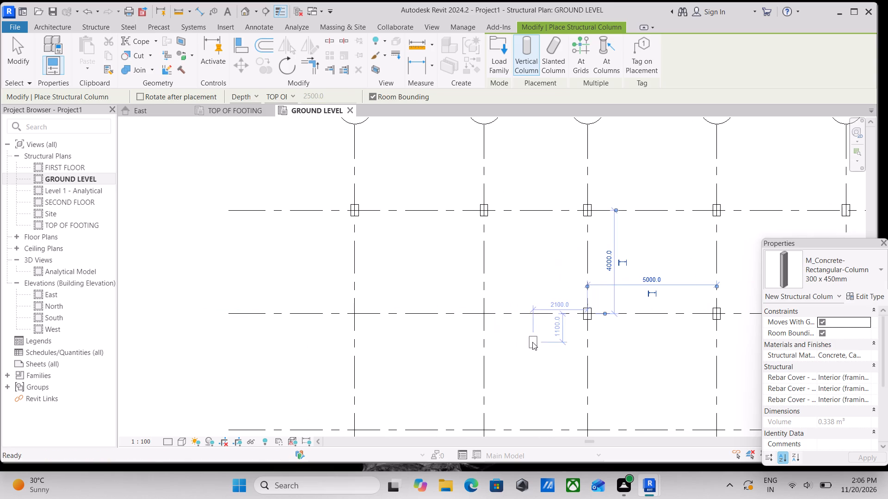
click(486, 318)
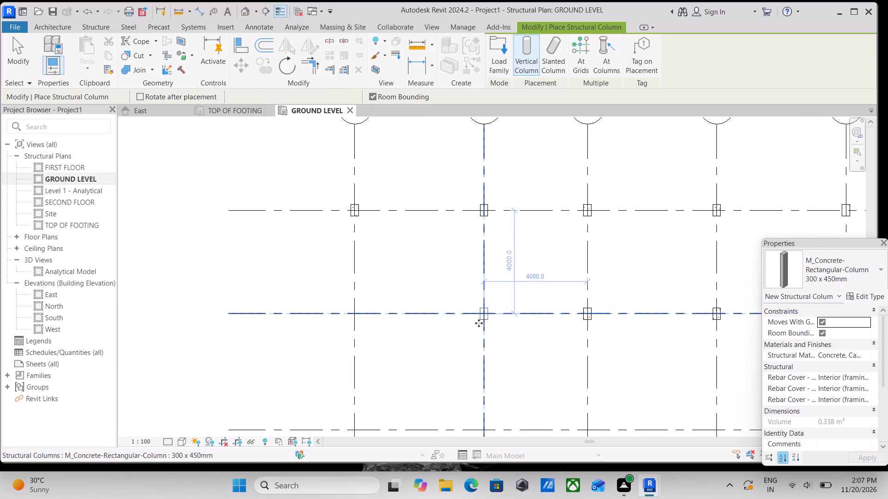
middle_drag(386, 335, 497, 391)
middle_click(497, 391)
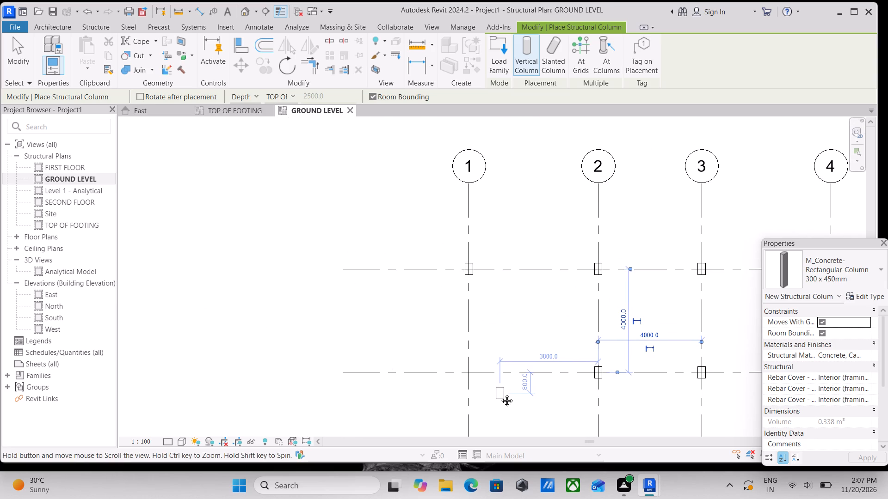
middle_click(500, 394)
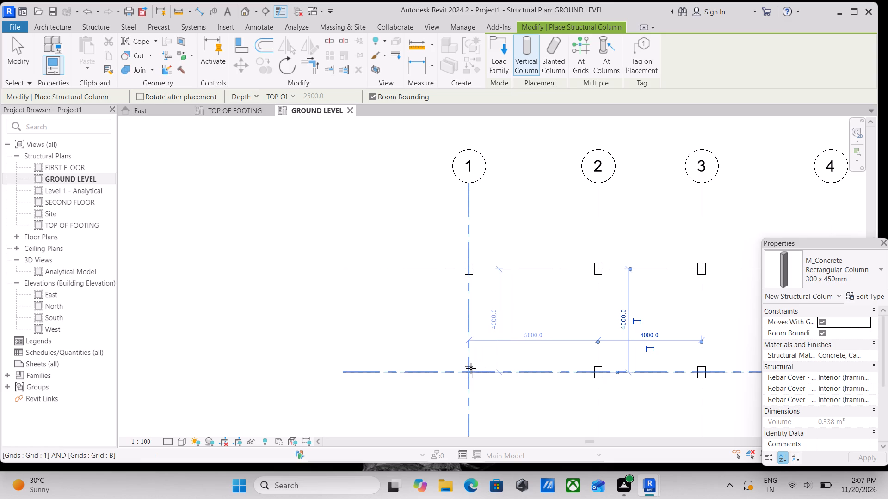
click(471, 368)
Place 300 x 450mm concrete columns along grid C at its intersections with grids 1, 2 and 3.
scroll(512, 361, down, 2)
middle_drag(521, 350, 498, 270)
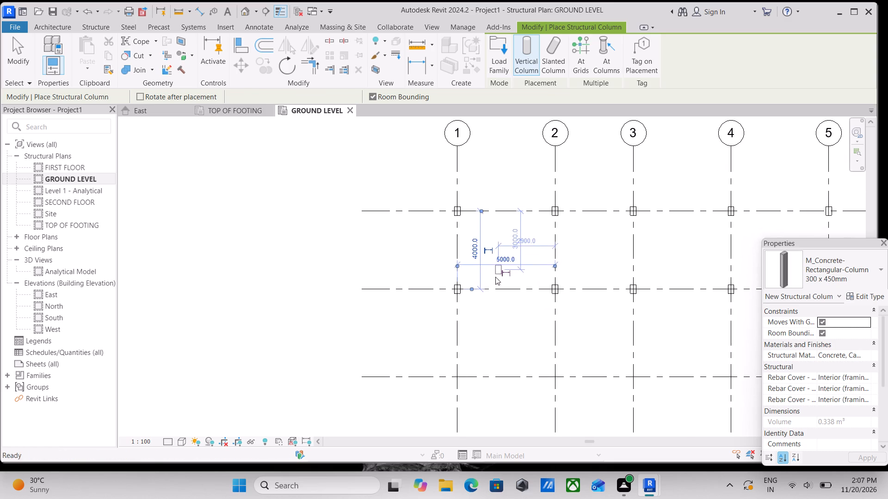
scroll(466, 369, up, 3)
middle_drag(466, 369, 469, 337)
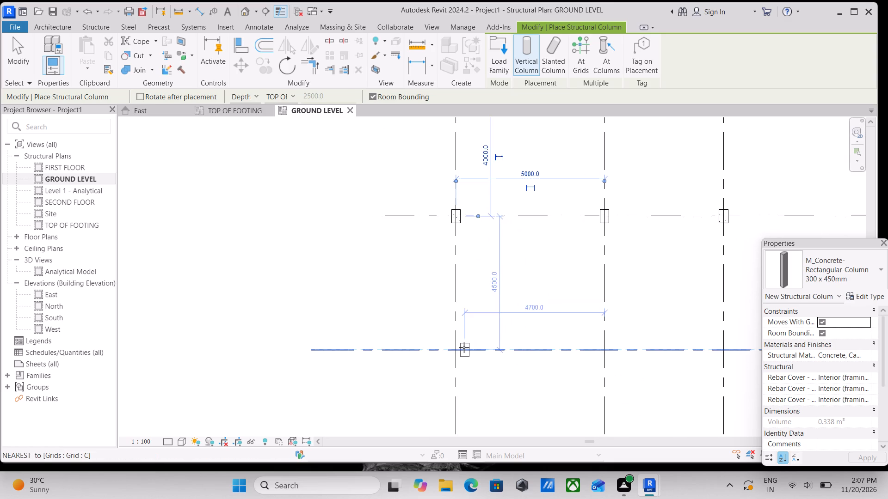
scroll(464, 347, up, 3)
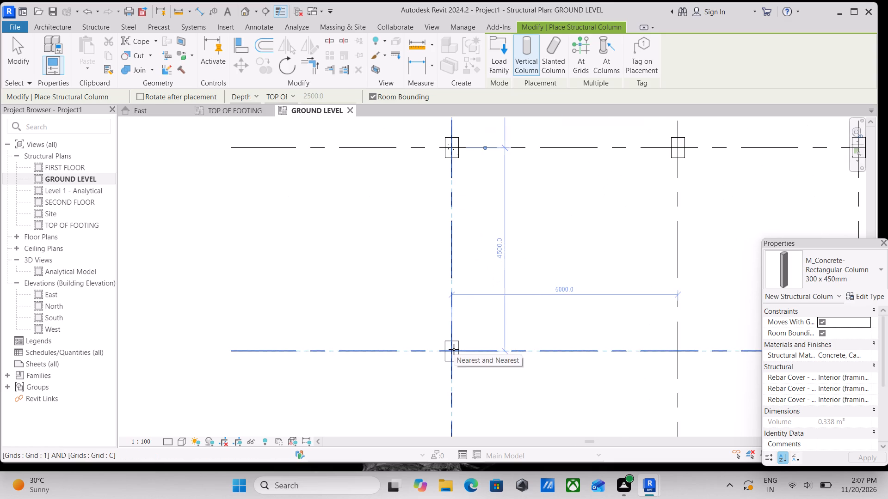
click(454, 349)
scroll(490, 328, down, 2)
middle_drag(570, 301, 462, 316)
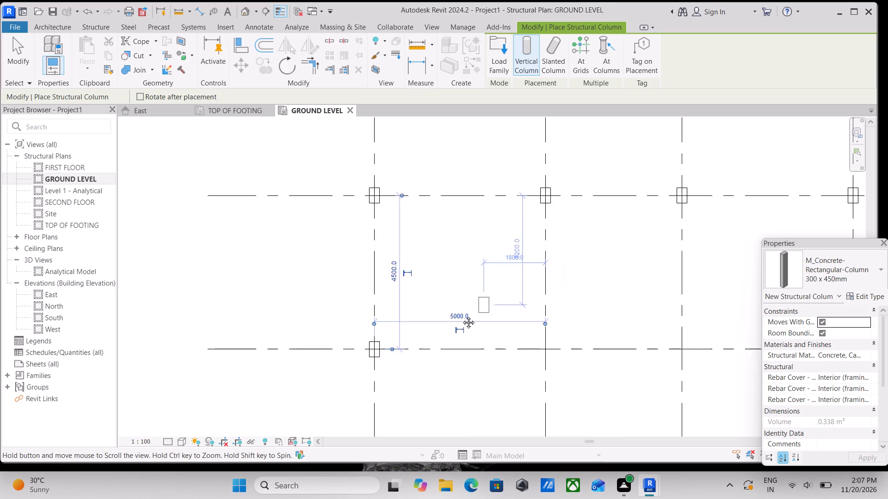
middle_drag(462, 316, 464, 323)
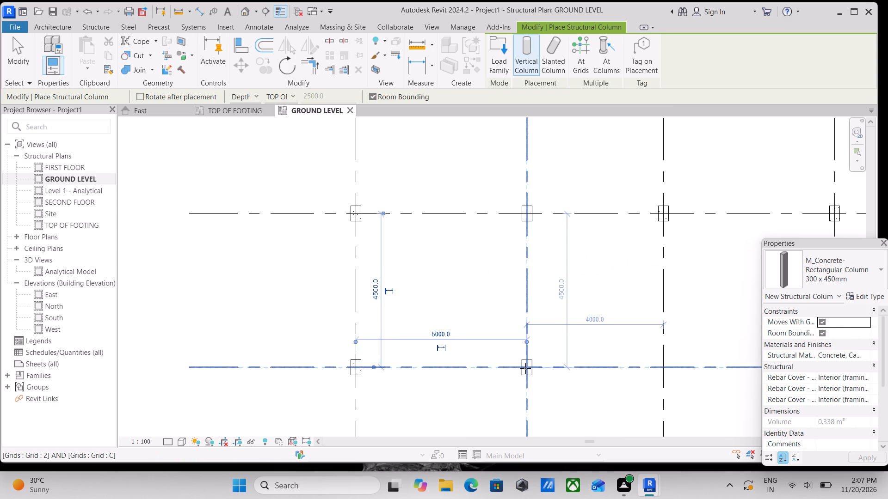
click(525, 368)
scroll(580, 327, down, 2)
middle_drag(580, 327, 516, 329)
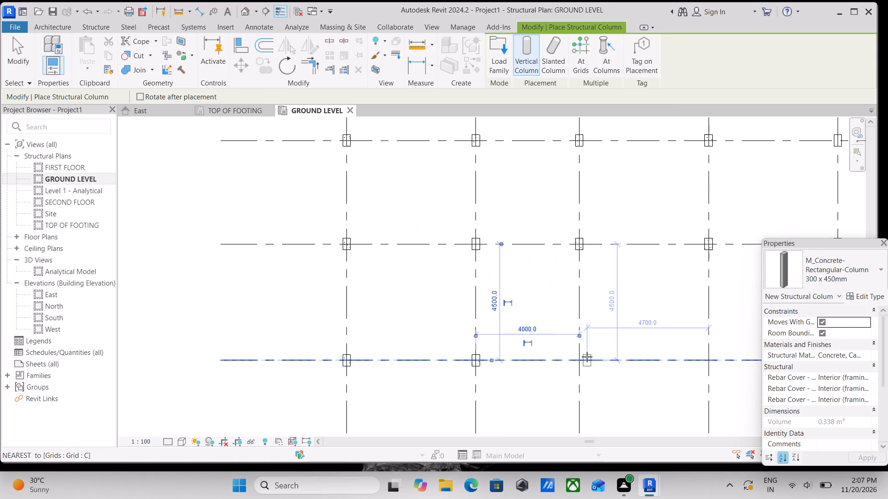
scroll(587, 357, up, 3)
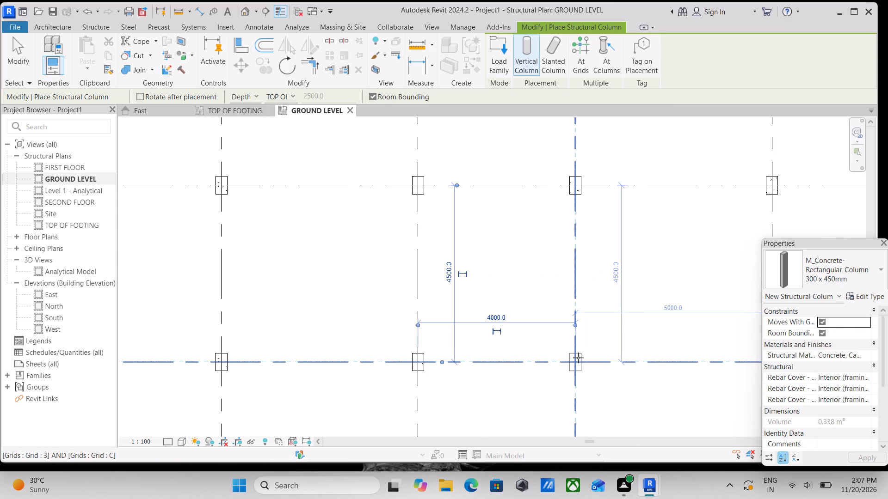
click(578, 358)
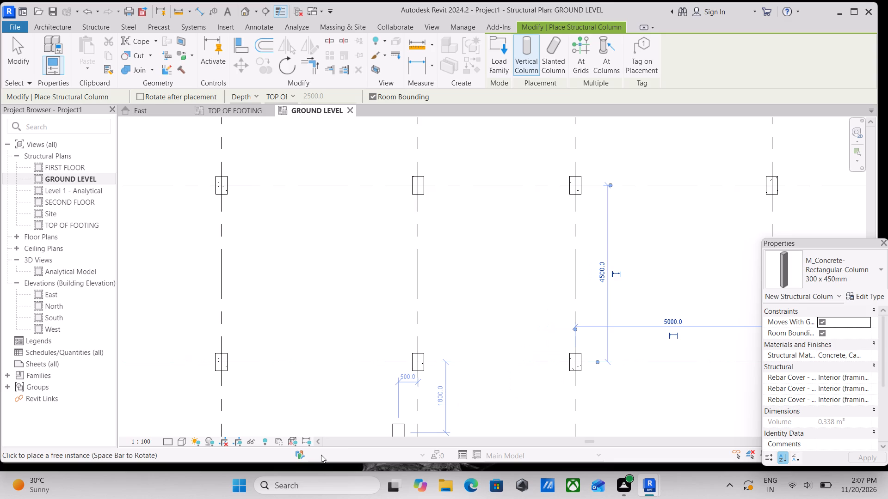
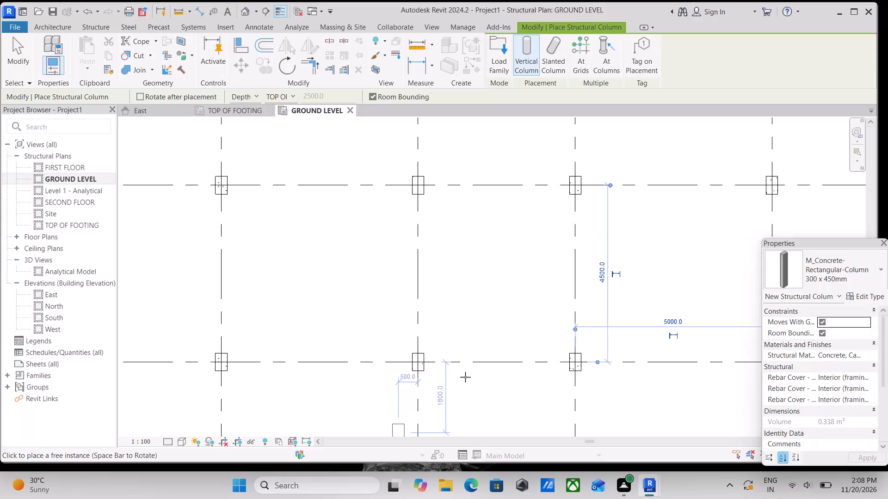
Complete the row of 300 x 450mm concrete columns along grid C at its intersections with grids 4 and 5.
scroll(465, 377, down, 1)
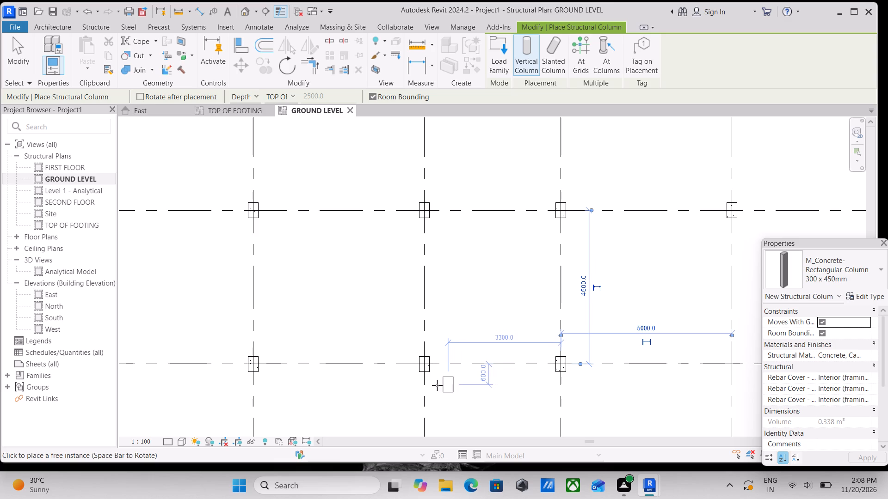
middle_drag(444, 335, 450, 189)
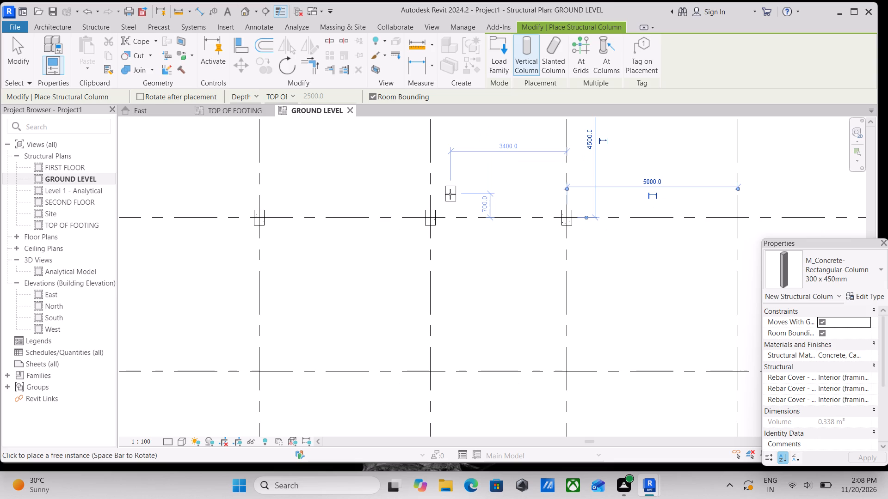
scroll(425, 219, down, 3)
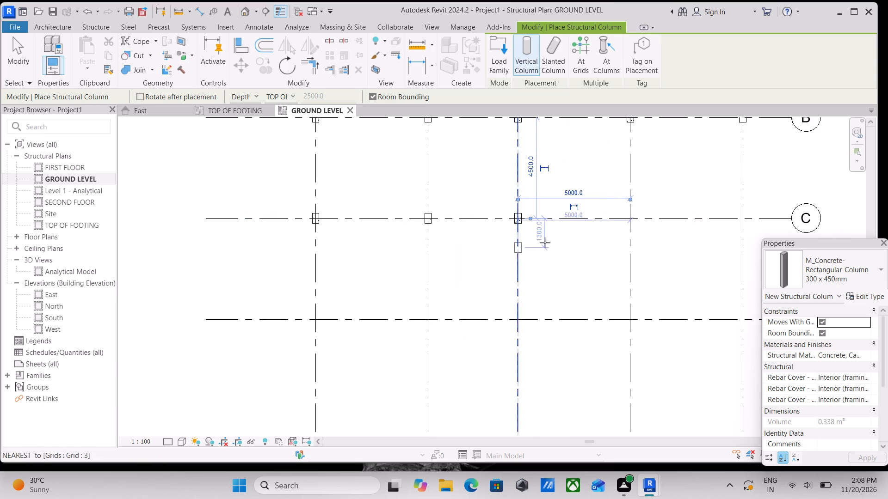
middle_drag(567, 240, 441, 250)
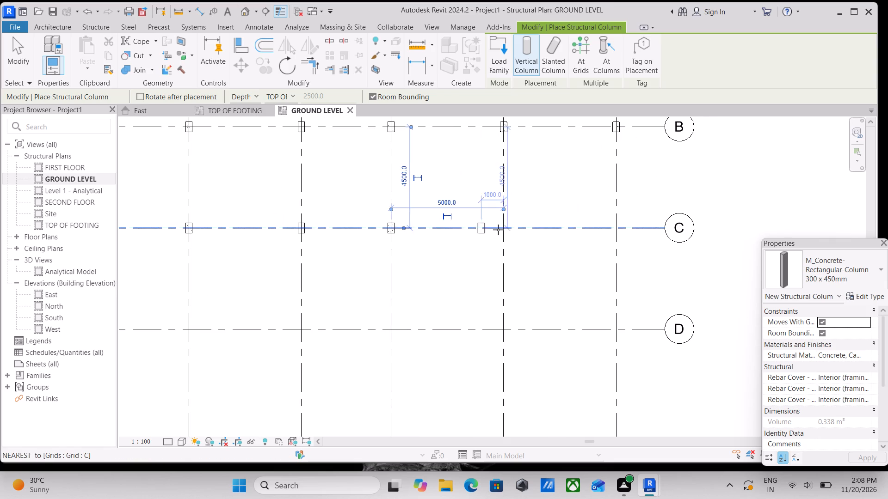
scroll(498, 230, up, 3)
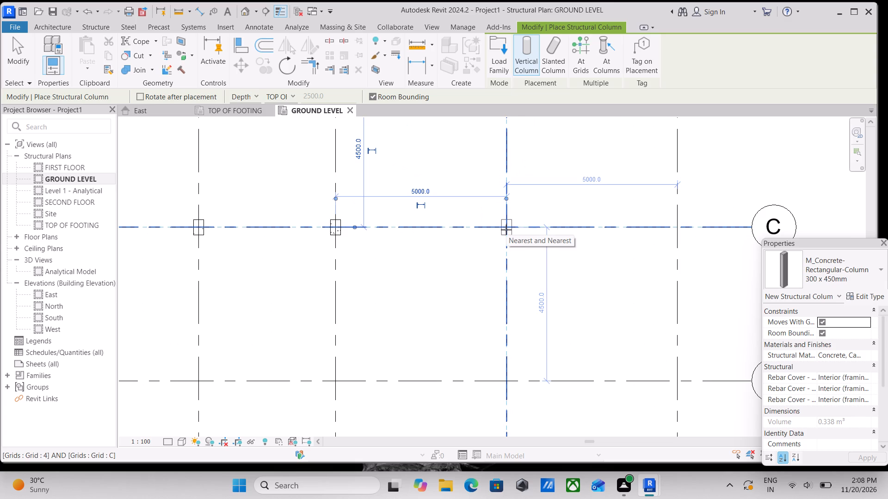
click(506, 230)
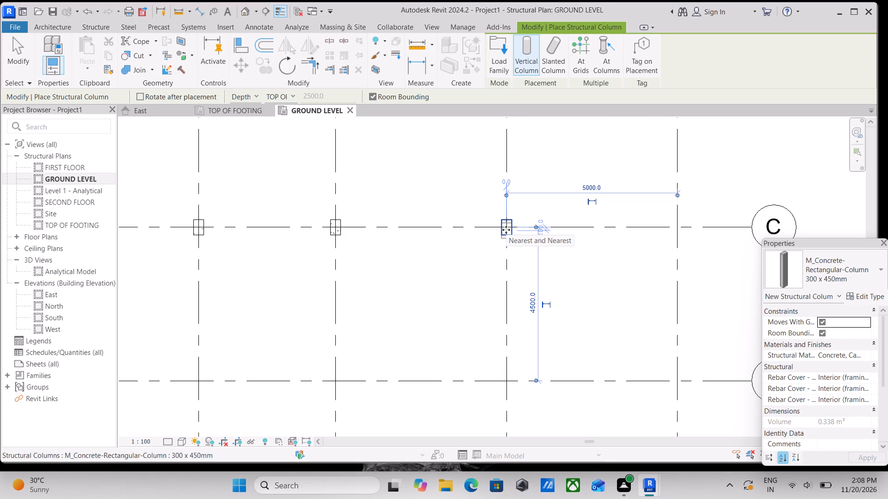
middle_drag(571, 246, 461, 278)
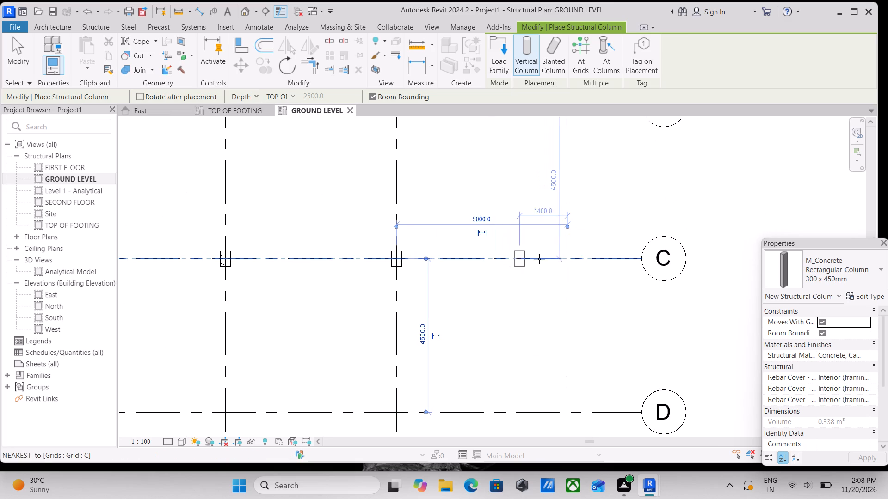
click(568, 262)
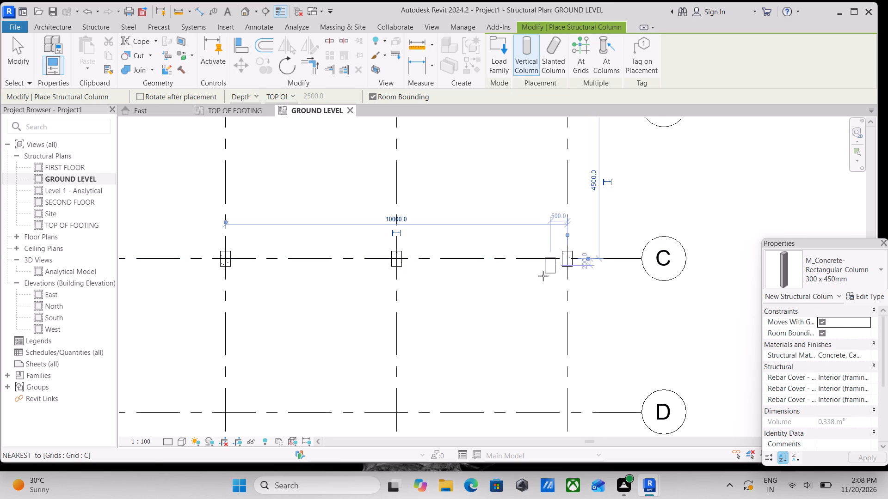
Place 300 x 450mm concrete columns along grid D at its intersections with grids 1, 2 and 3.
scroll(534, 270, down, 3)
scroll(514, 321, down, 1)
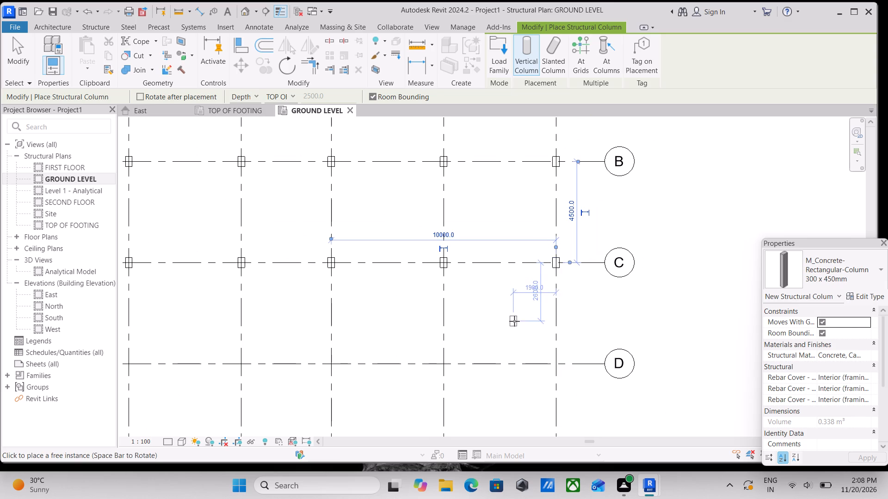
scroll(514, 321, down, 1)
middle_drag(514, 321, 565, 271)
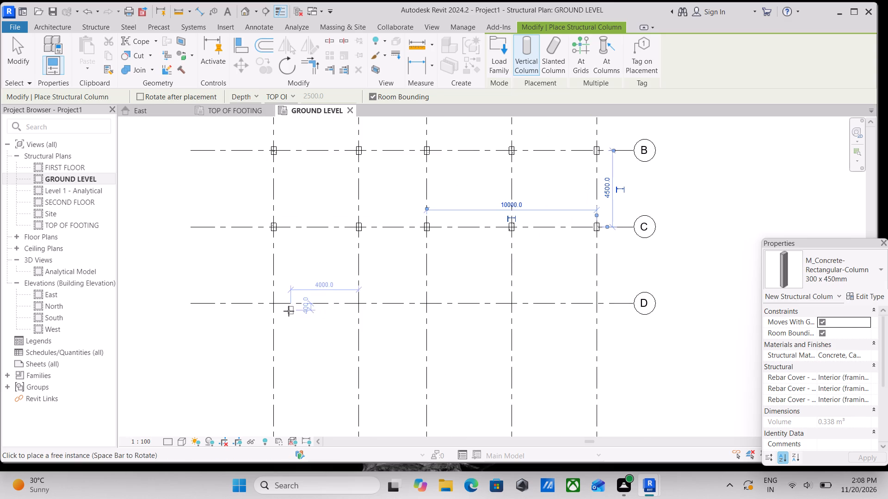
scroll(289, 311, up, 6)
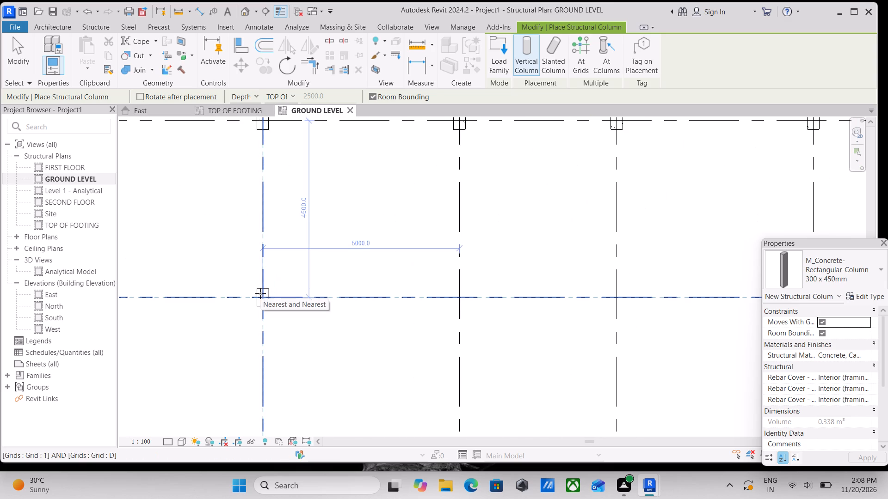
click(260, 295)
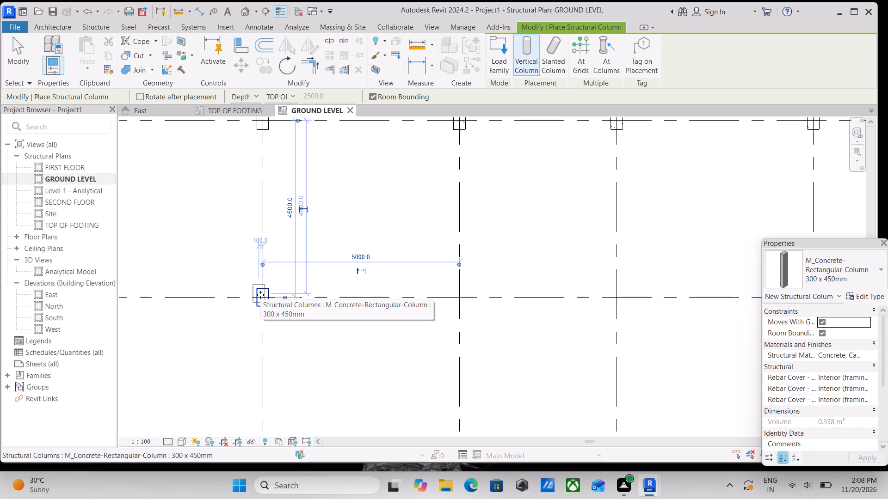
click(457, 301)
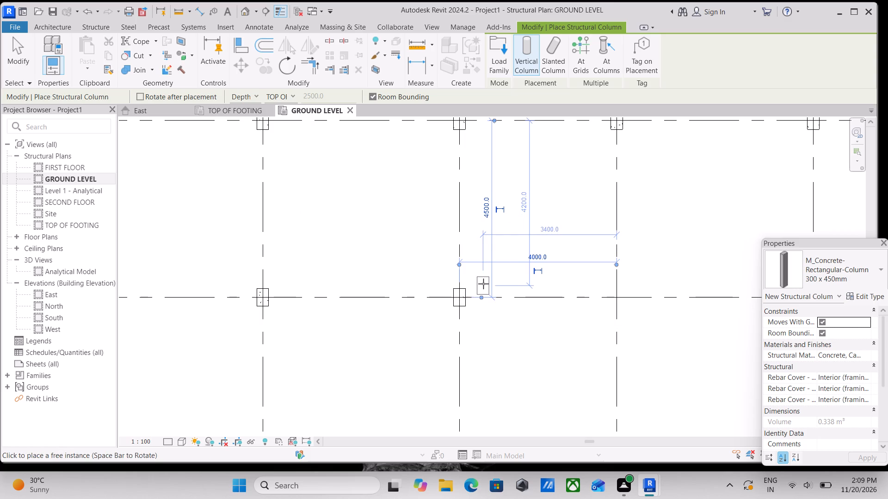
middle_drag(543, 216, 481, 217)
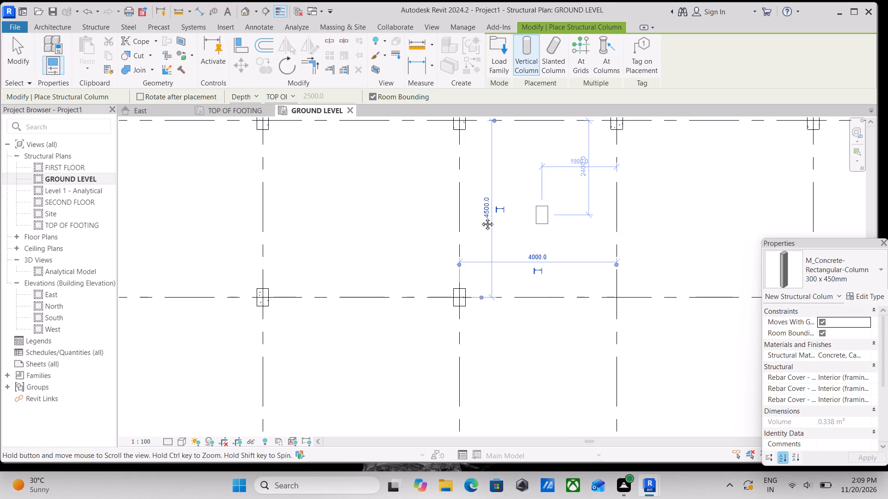
middle_drag(481, 217, 414, 219)
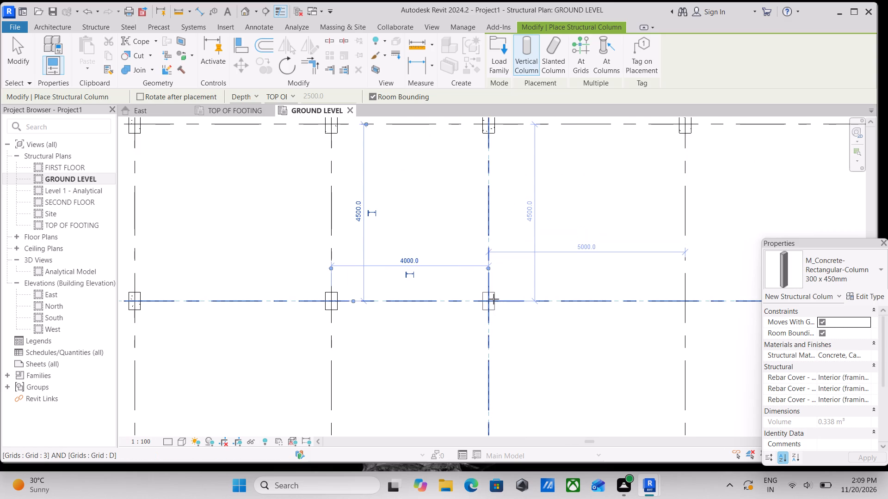
click(493, 299)
Complete the row of 300 x 450mm concrete columns along grid D at its intersections with grids 4 and 5.
middle_drag(617, 235, 493, 246)
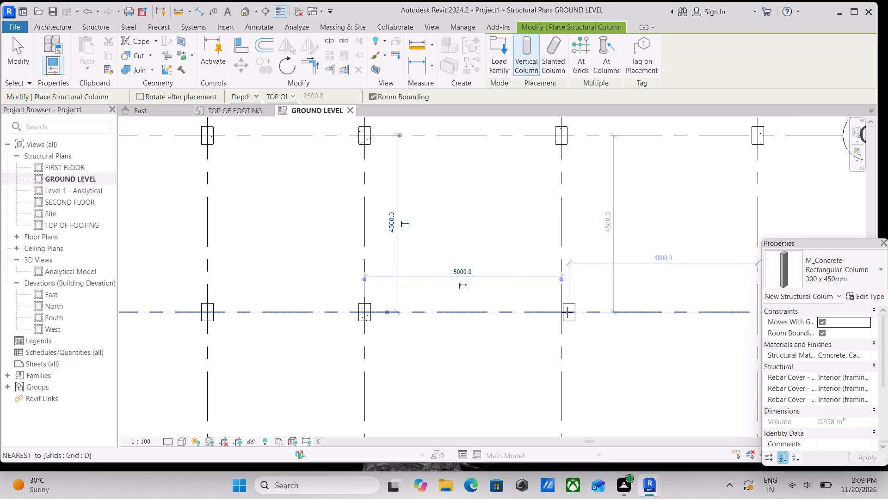
click(562, 312)
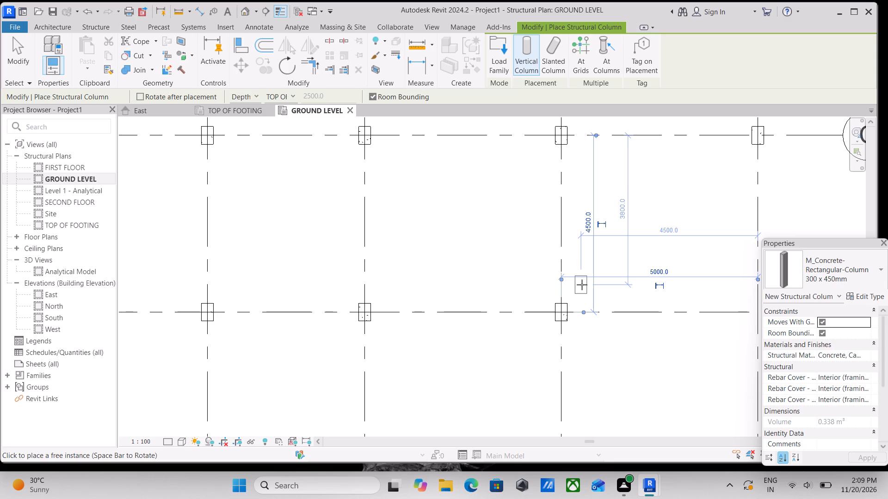
scroll(582, 285, down, 2)
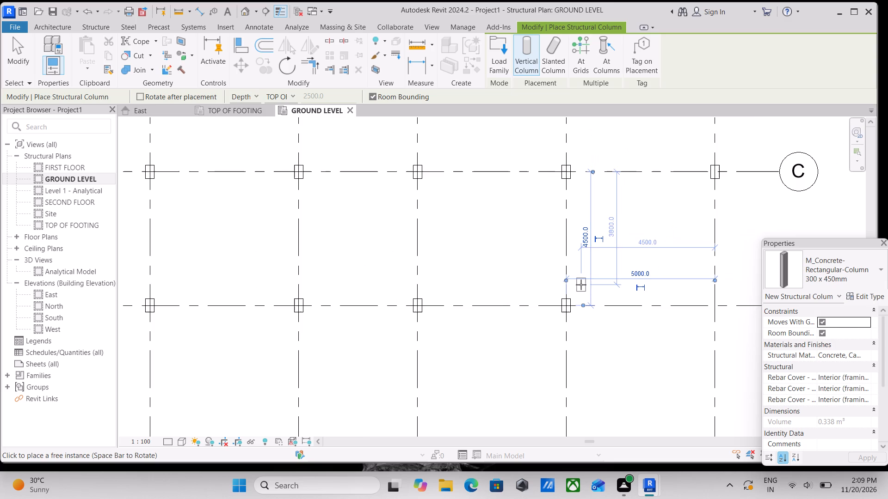
middle_drag(527, 285, 419, 269)
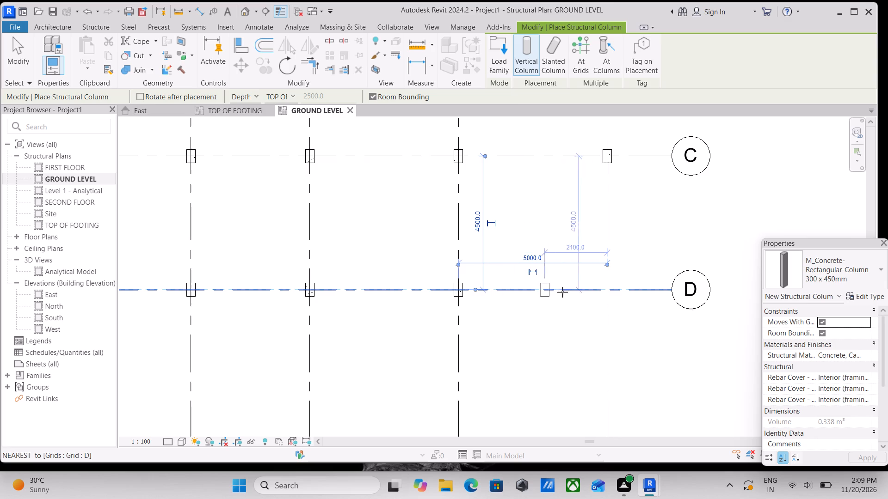
scroll(592, 292, up, 2)
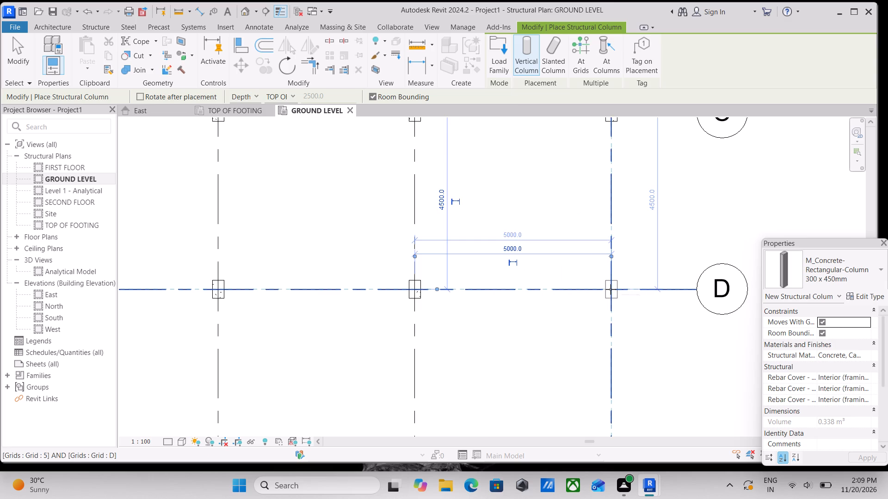
click(610, 289)
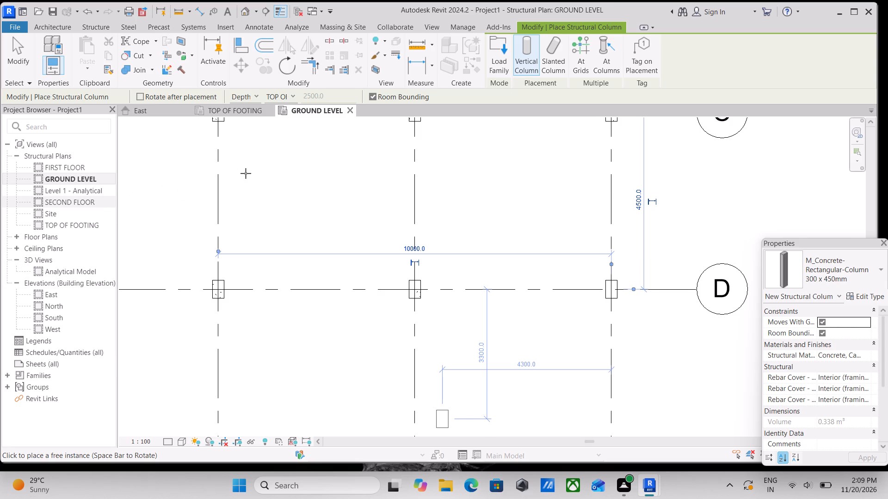
Check the column layout across grids A to D on the ground level plan and end column placement.
scroll(252, 176, down, 3)
scroll(152, 192, down, 1)
middle_drag(152, 192, 253, 223)
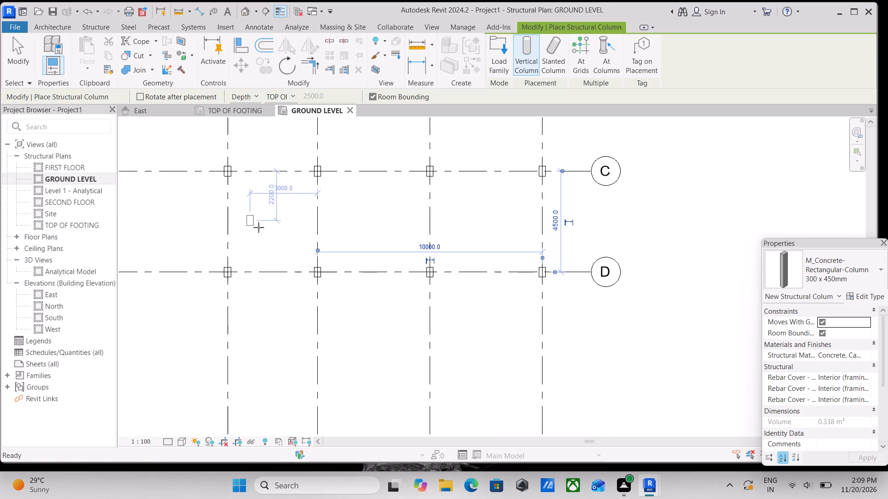
scroll(264, 231, down, 4)
scroll(264, 231, up, 2)
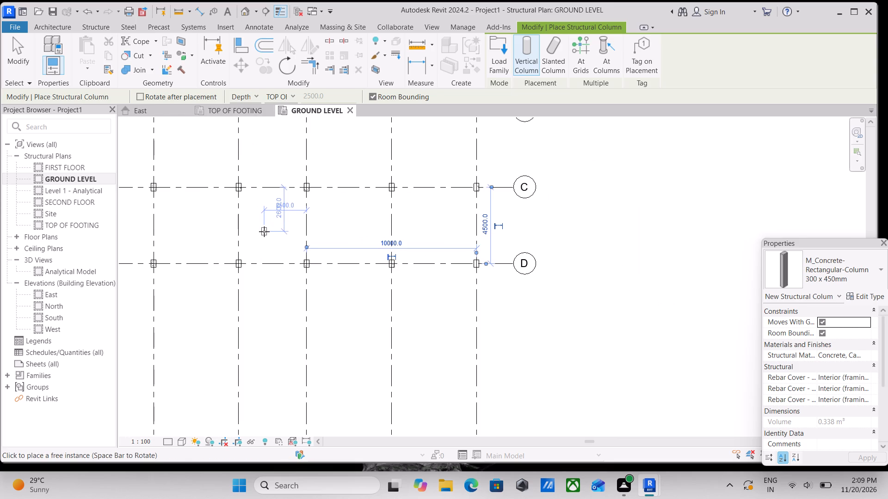
key(Escape)
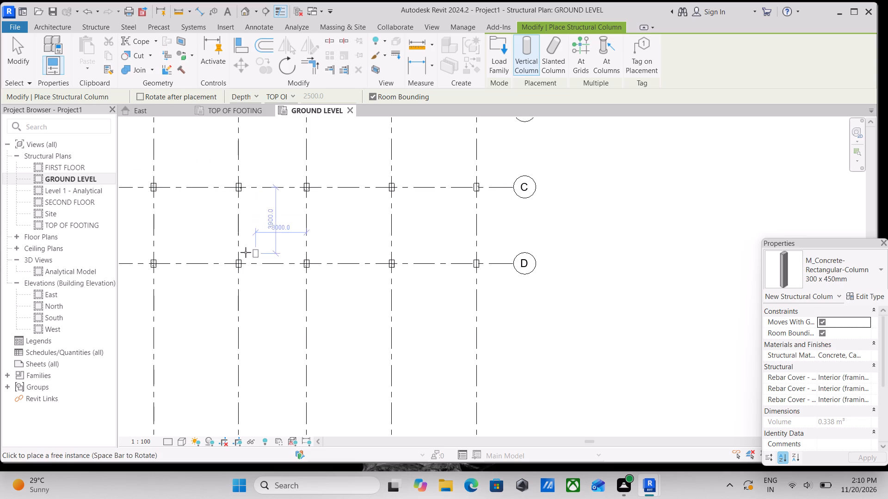
middle_drag(263, 244, 334, 307)
middle_drag(264, 216, 298, 246)
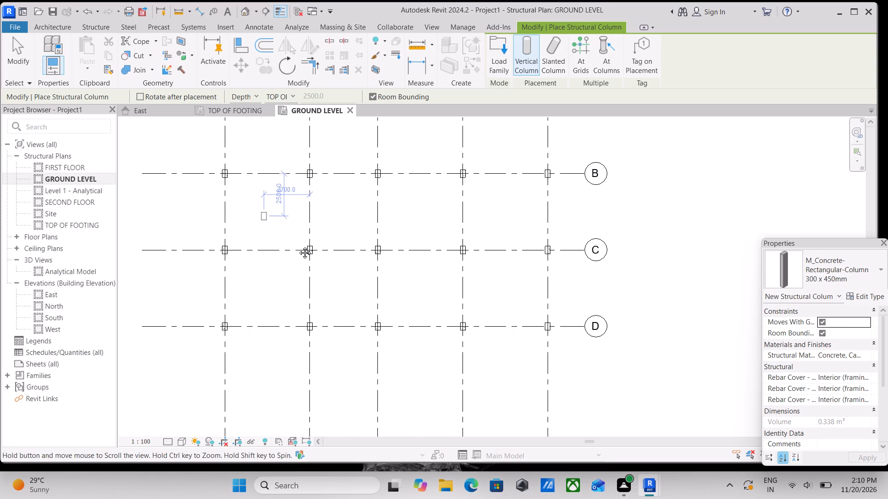
middle_drag(298, 246, 302, 251)
key(Escape)
key(Escape)
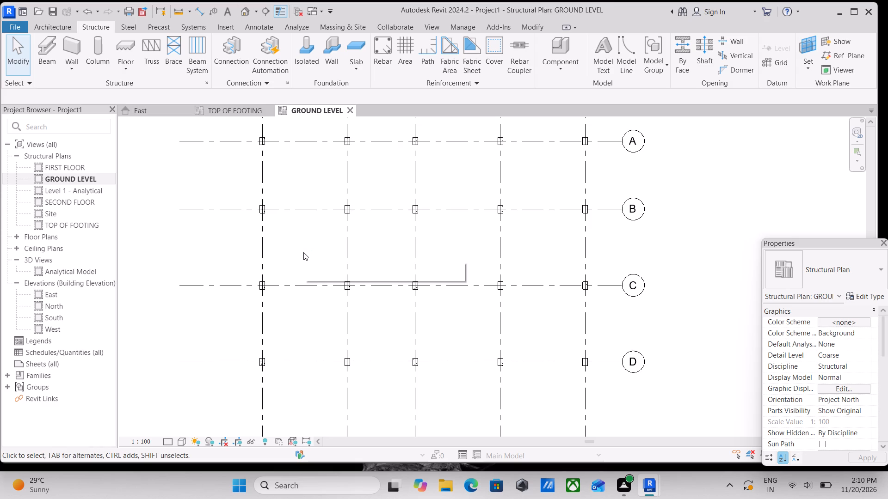
Start the structural Beam command on the ground level plan, ready at the columns near grids A and 1.
text(BM)
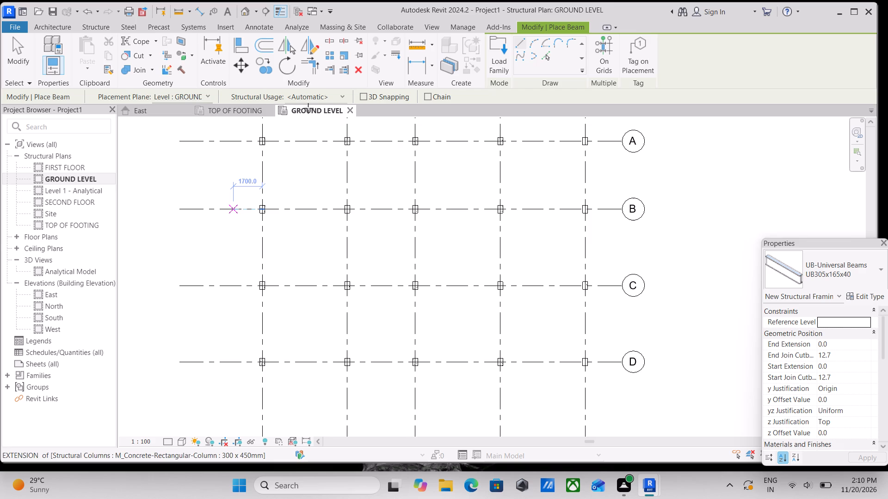
scroll(108, 125, up, 1)
scroll(224, 212, up, 2)
scroll(219, 205, down, 1)
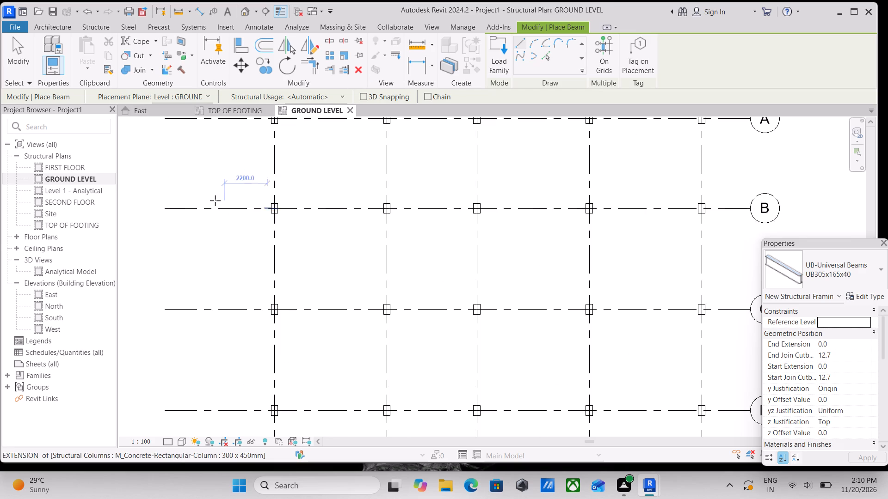
scroll(215, 201, down, 1)
middle_drag(215, 201, 194, 286)
scroll(209, 194, up, 3)
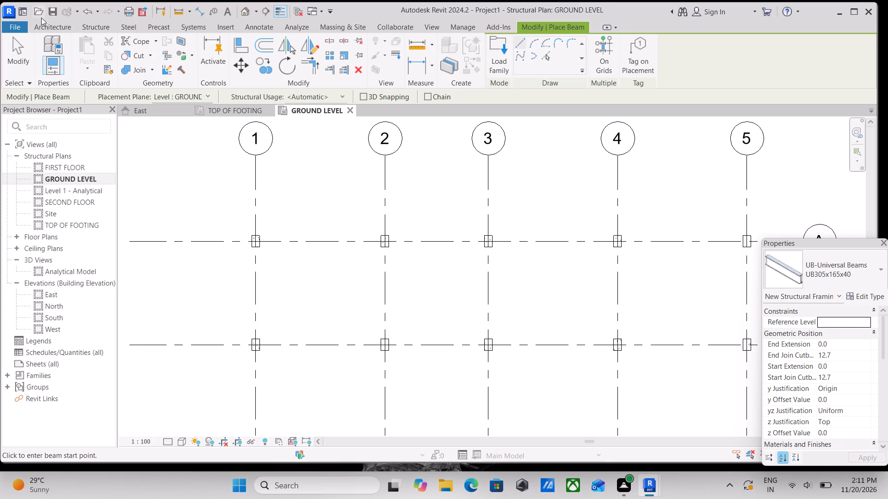
click(97, 27)
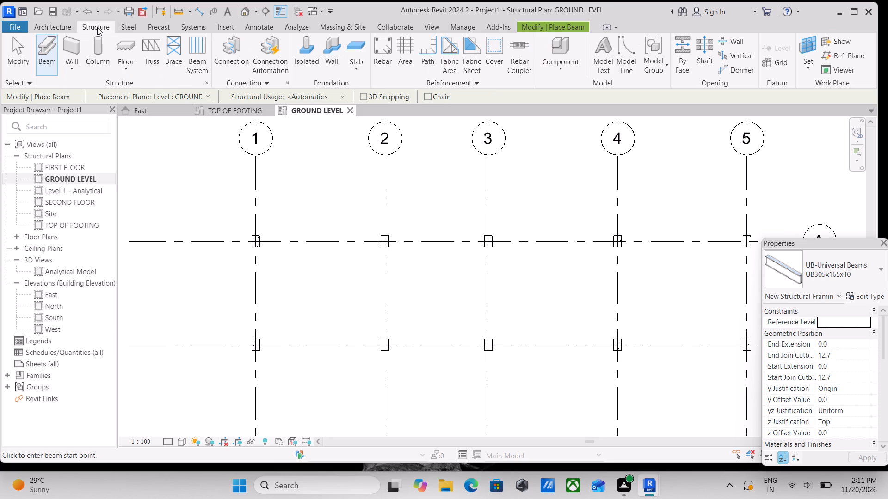
click(103, 53)
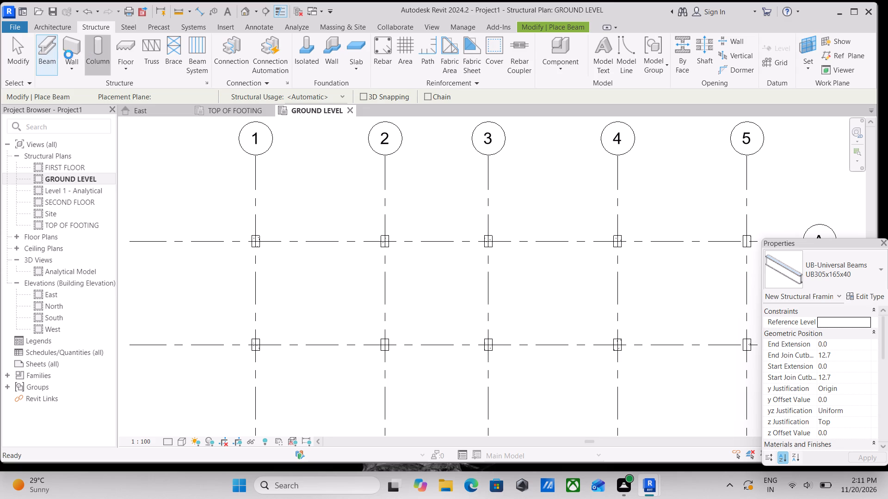
click(49, 57)
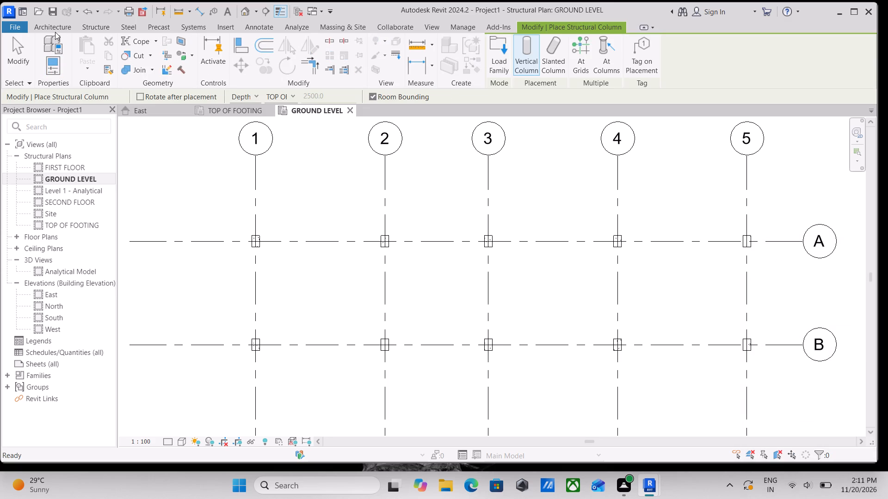
click(86, 26)
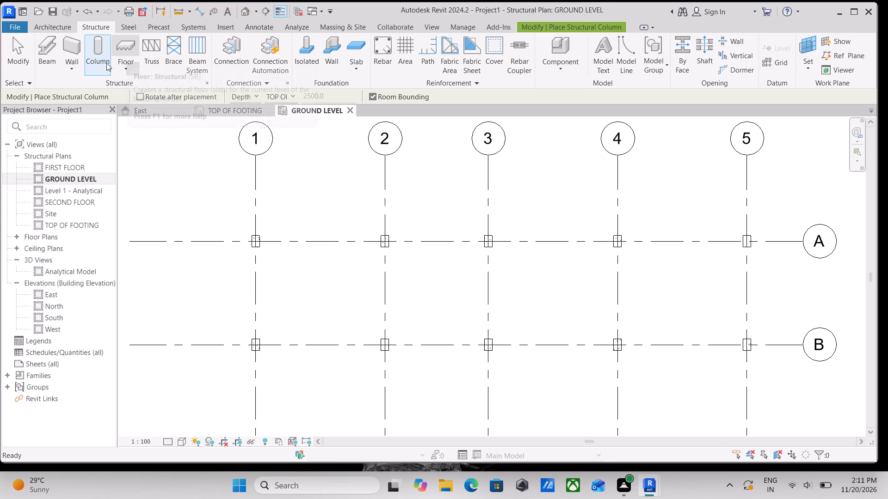
click(49, 63)
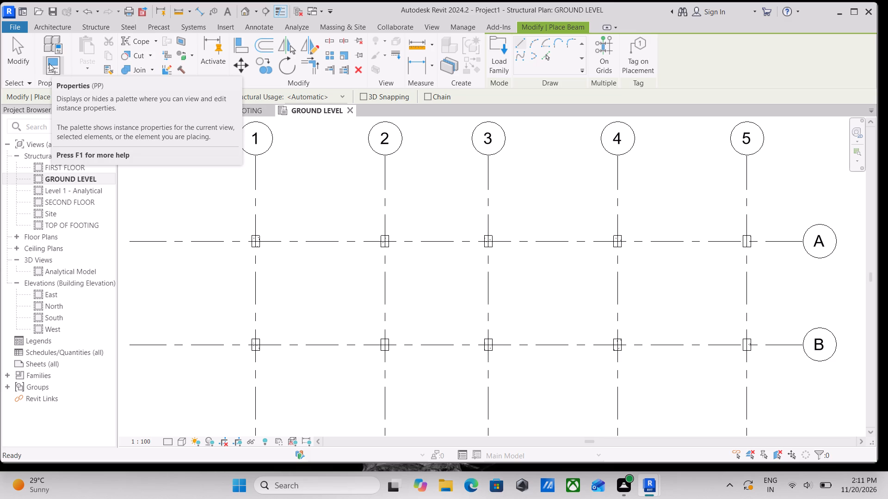
click(91, 28)
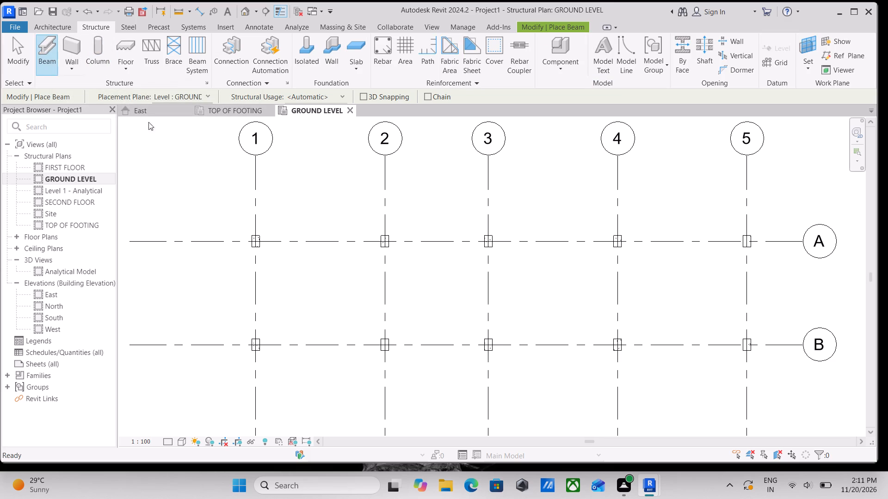
scroll(197, 191, up, 1)
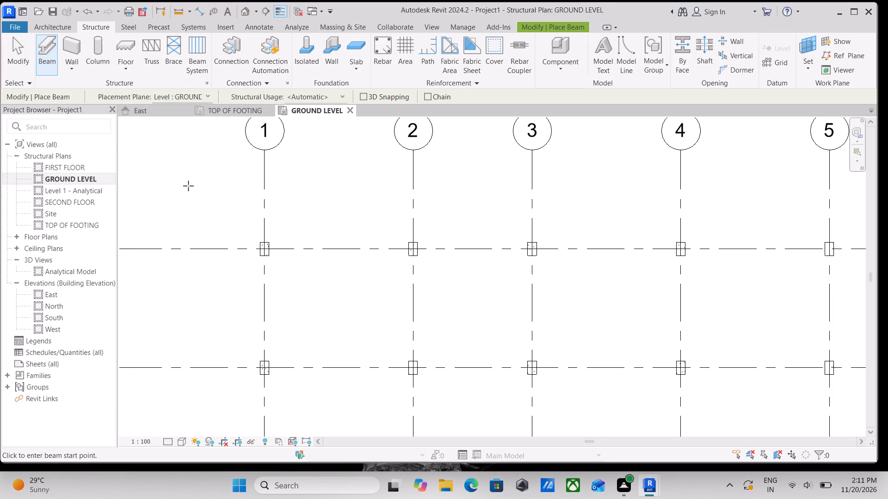
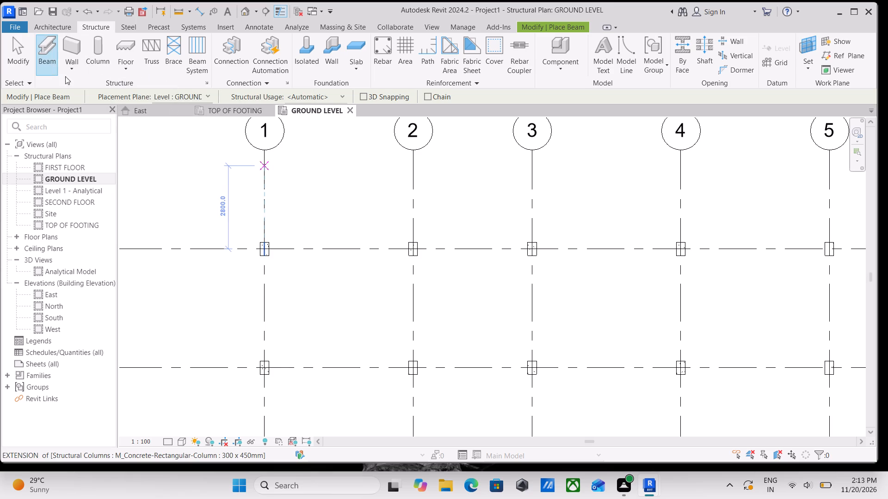
Restart the Beam command on the ground level plan and choose the M_Concrete-Rectangular Beam 300 x 600mm type.
scroll(283, 236, up, 7)
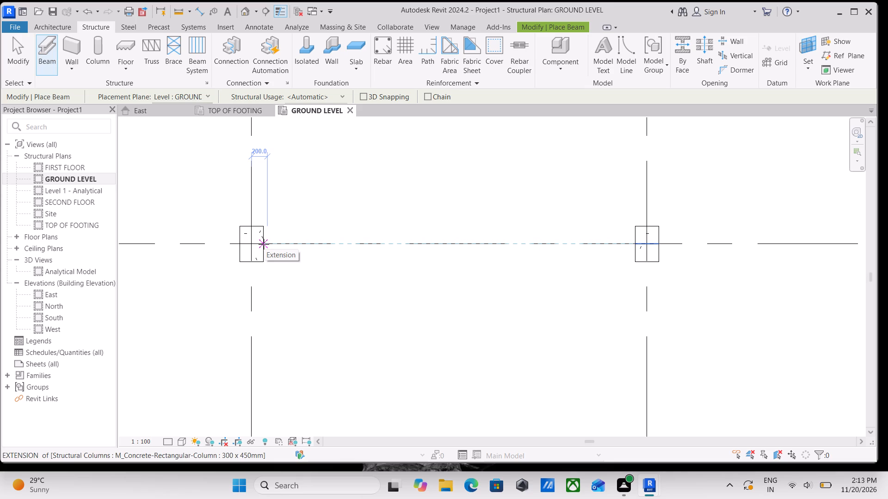
middle_drag(285, 207, 180, 185)
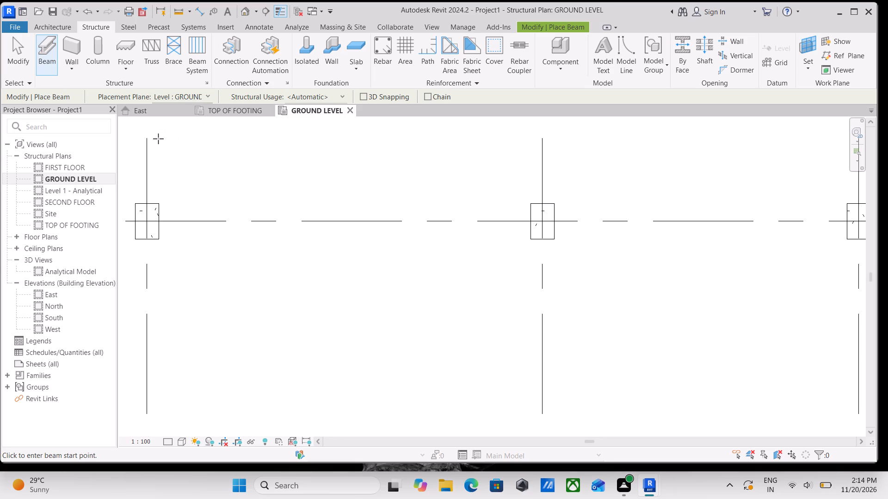
text(BM)
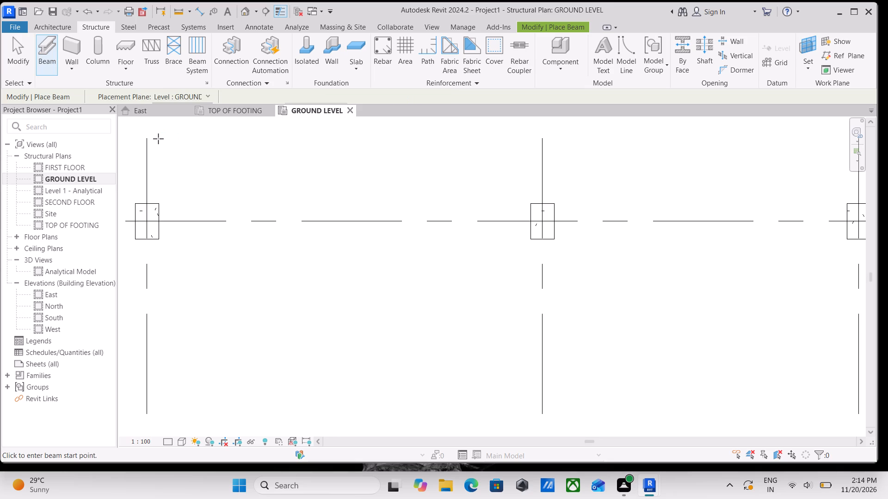
scroll(290, 190, up, 1)
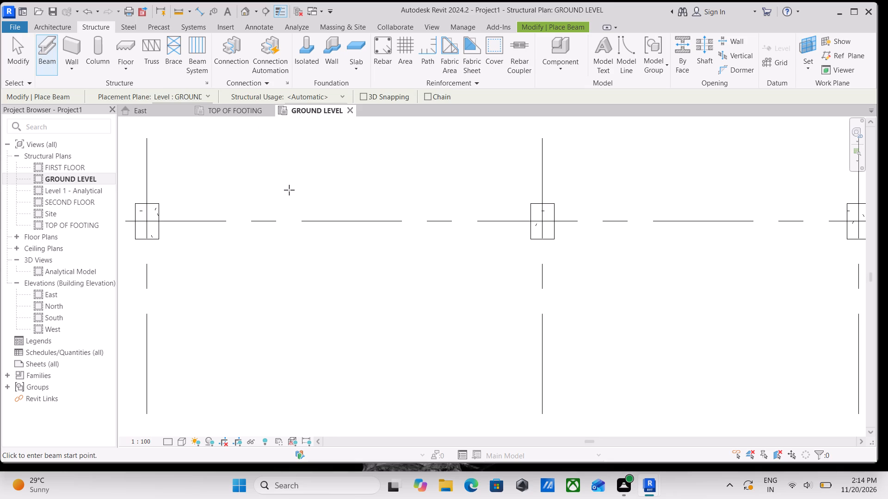
scroll(289, 190, up, 1)
scroll(234, 197, down, 5)
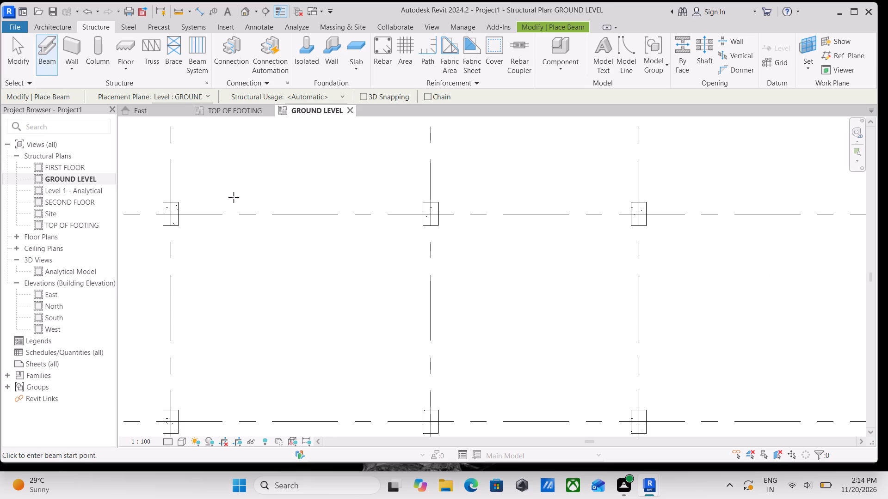
scroll(294, 193, down, 3)
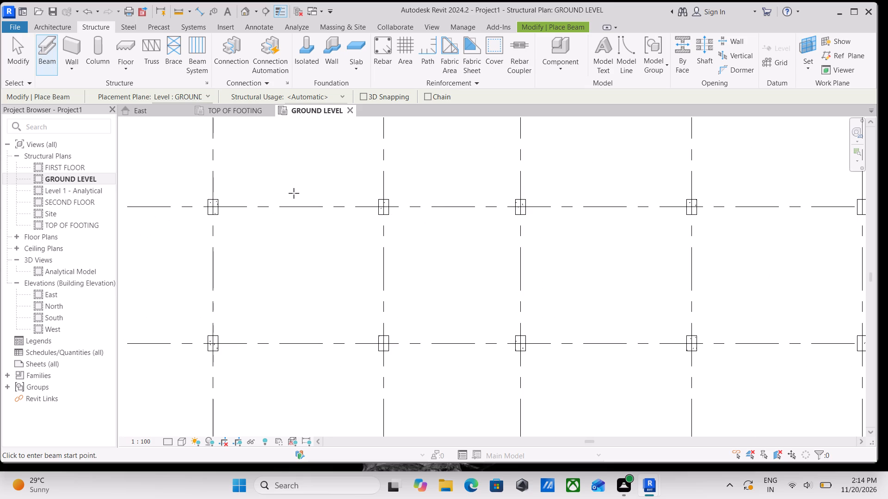
scroll(294, 193, up, 2)
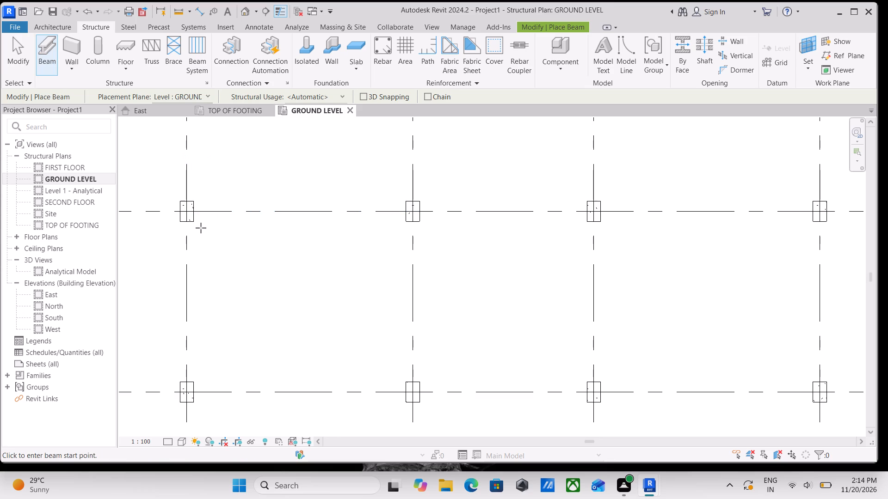
scroll(194, 220, up, 3)
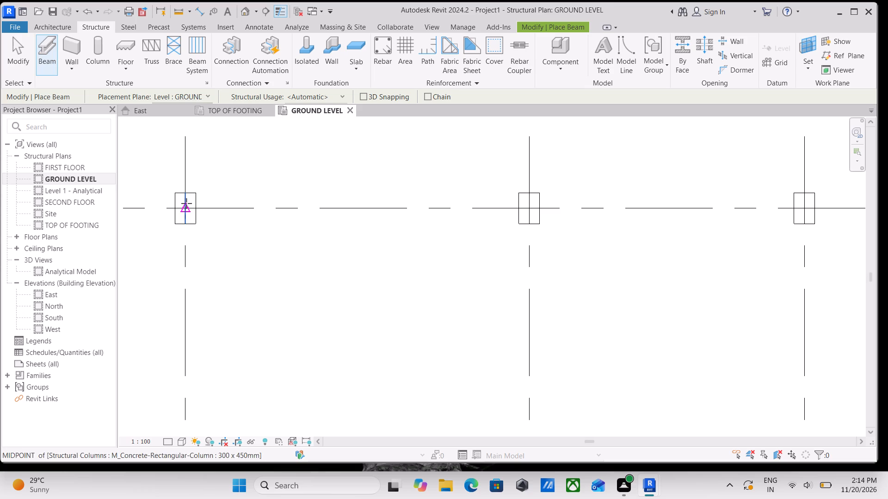
scroll(345, 245, down, 3)
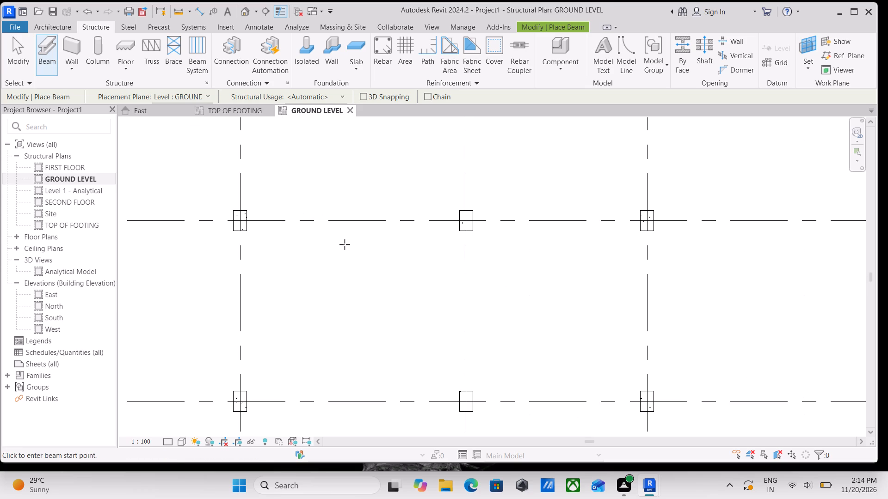
key(ctrl+1)
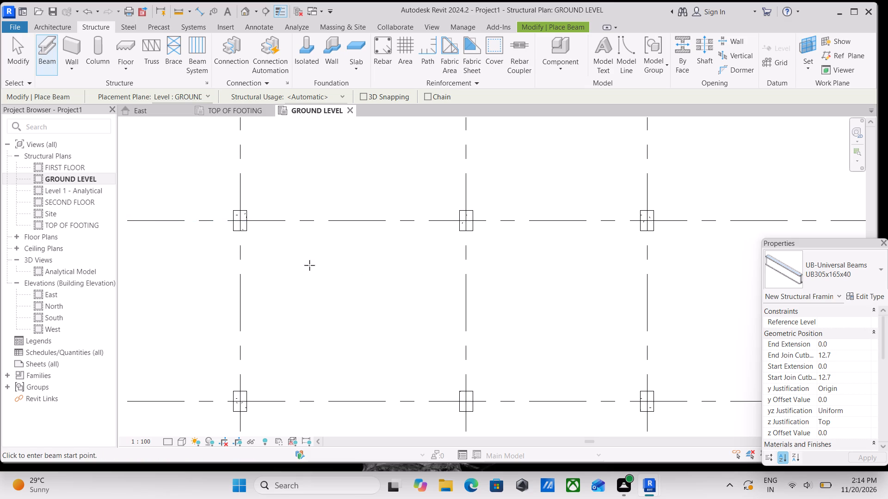
click(853, 269)
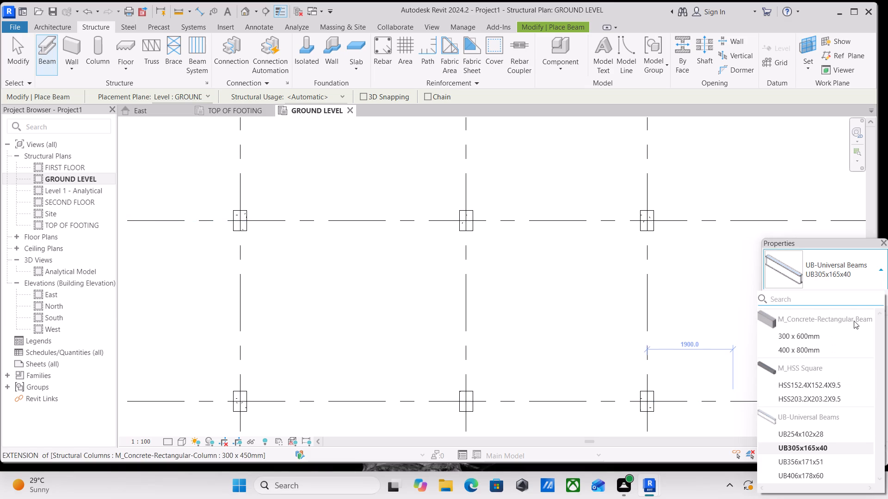
click(803, 332)
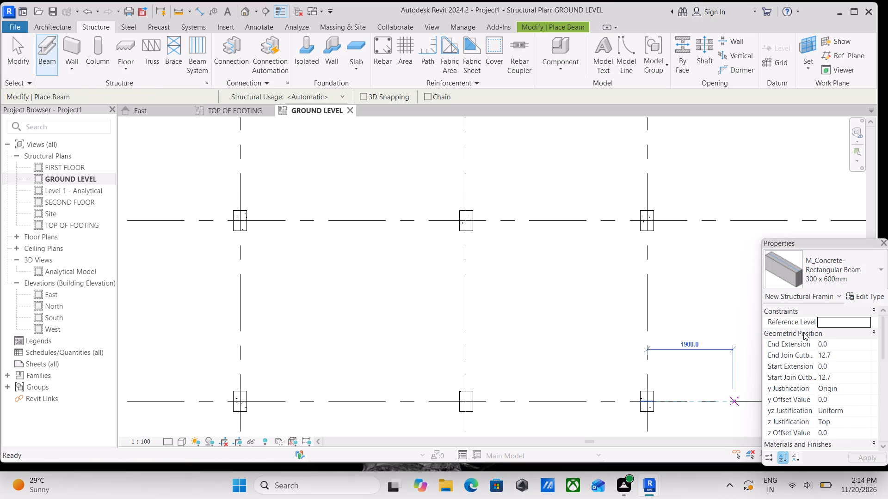
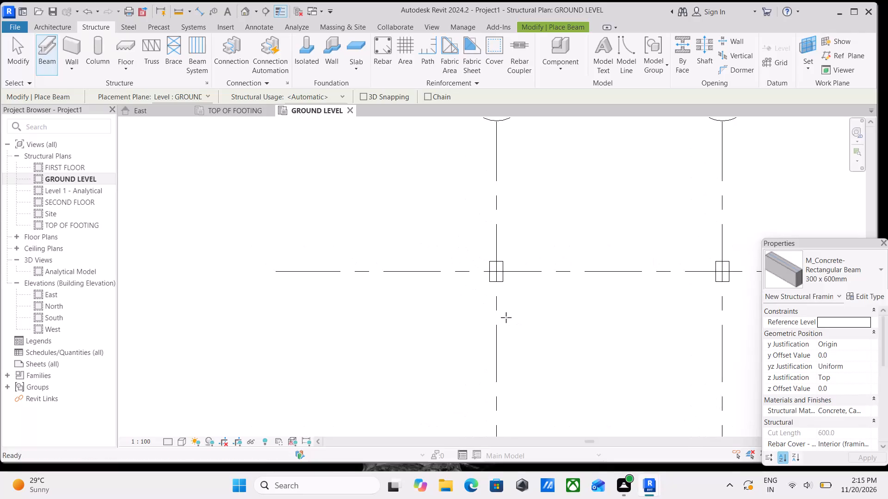
Place a 300 x 600mm concrete beam along the top horizontal grid line, between the facing sides of the columns at grids 1 and 2.
scroll(486, 300, up, 1)
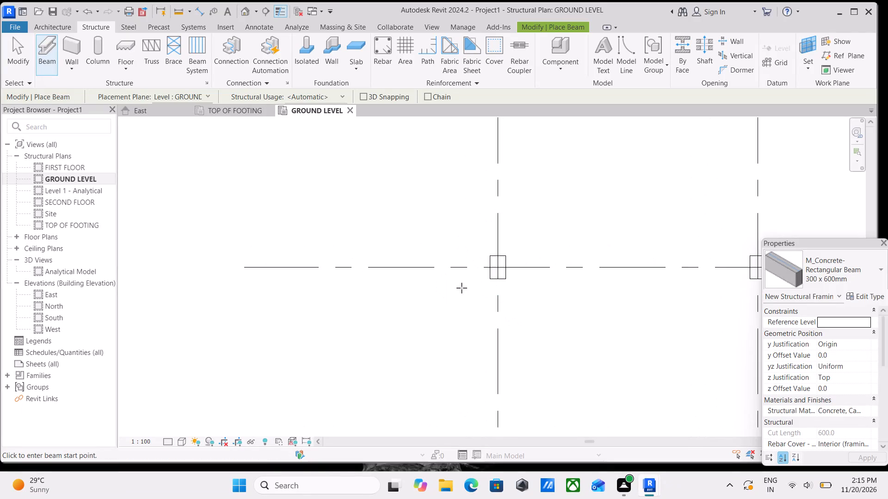
scroll(462, 288, up, 2)
scroll(446, 243, down, 2)
scroll(532, 212, down, 7)
middle_drag(550, 215, 521, 272)
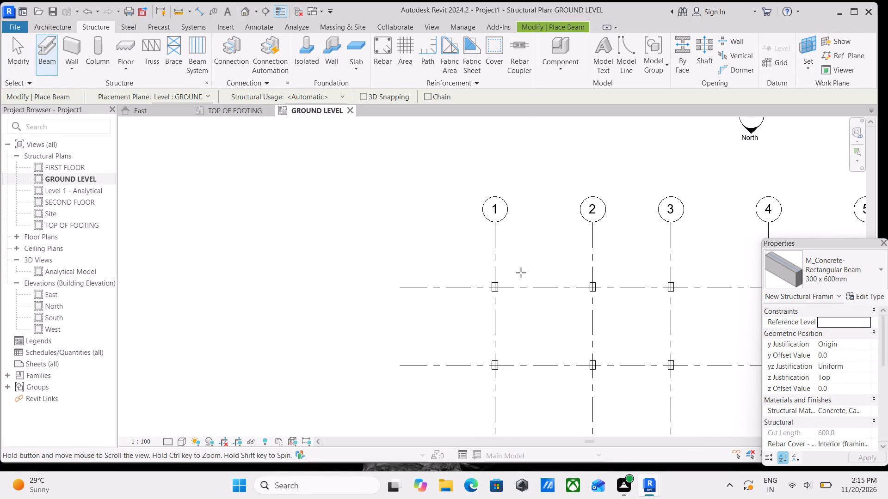
scroll(513, 273, up, 7)
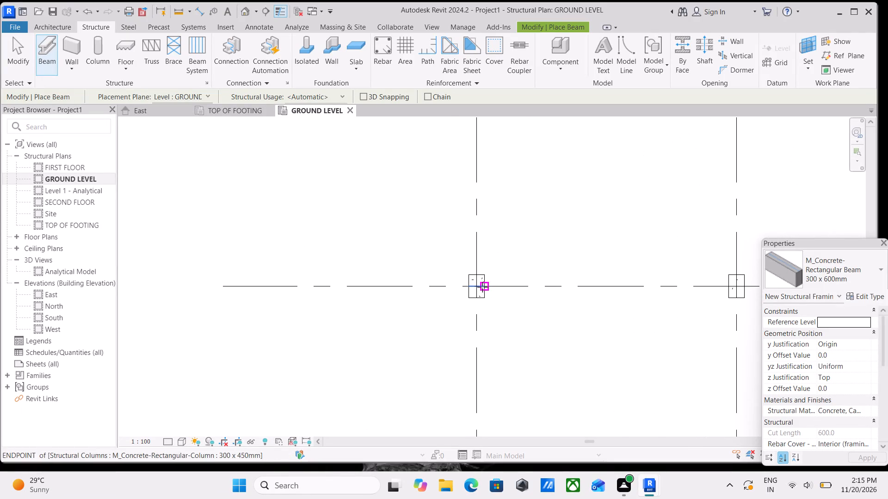
click(482, 287)
middle_drag(615, 283, 551, 287)
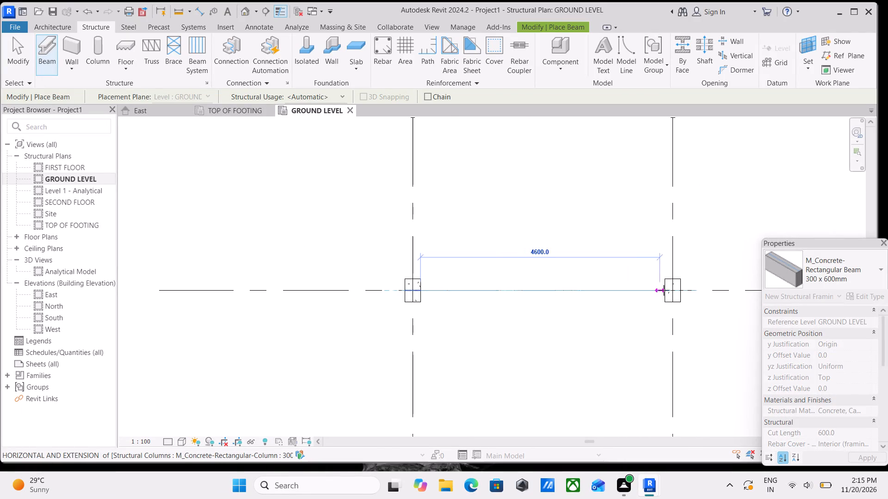
click(665, 292)
scroll(665, 292, down, 3)
key(Escape)
scroll(616, 270, down, 4)
middle_drag(589, 269, 553, 285)
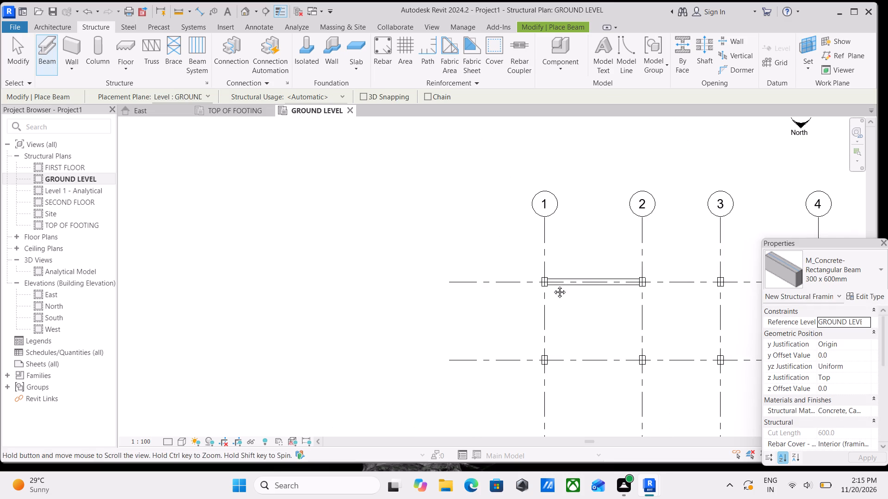
middle_drag(553, 285, 508, 302)
scroll(508, 302, down, 1)
middle_drag(581, 294, 575, 296)
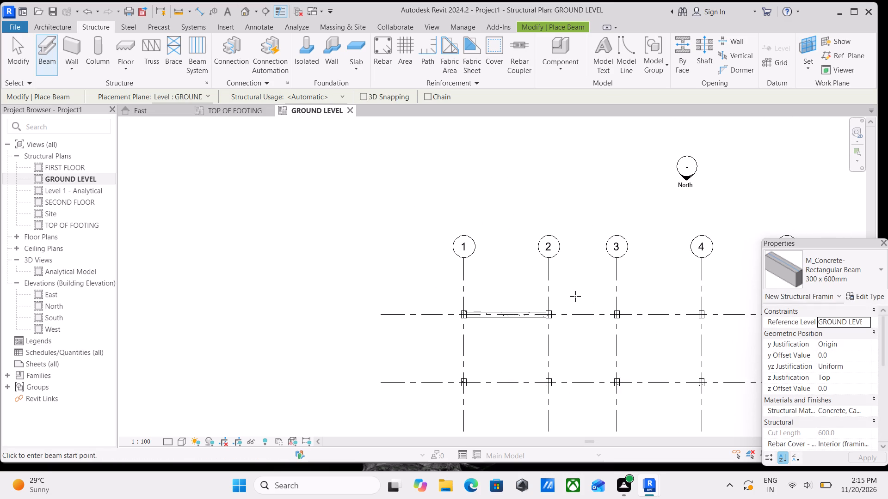
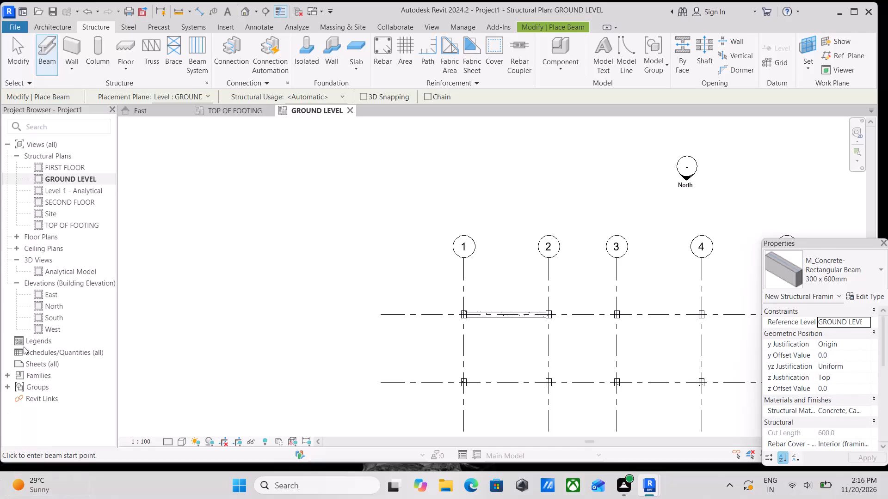
Place a 300 x 600mm concrete beam along grid A between the facing sides of the columns at grids 2 and 3.
scroll(536, 282, up, 2)
middle_drag(509, 278, 429, 235)
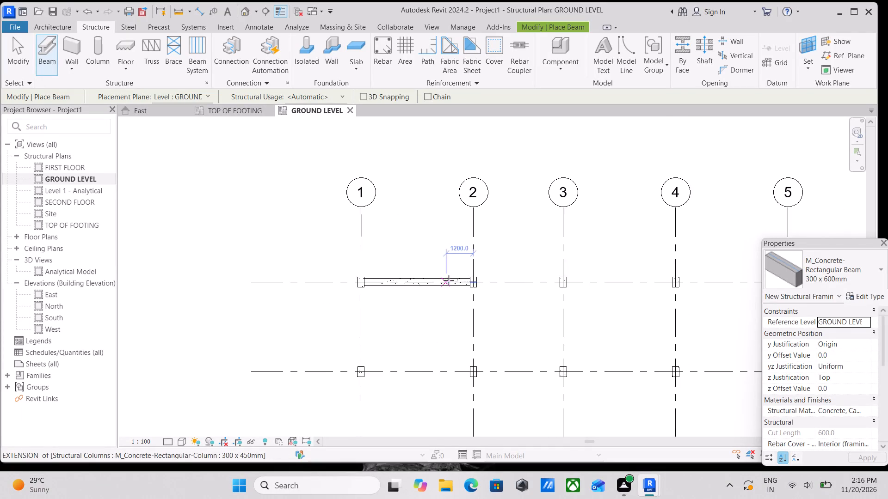
scroll(453, 282, up, 3)
scroll(514, 290, up, 3)
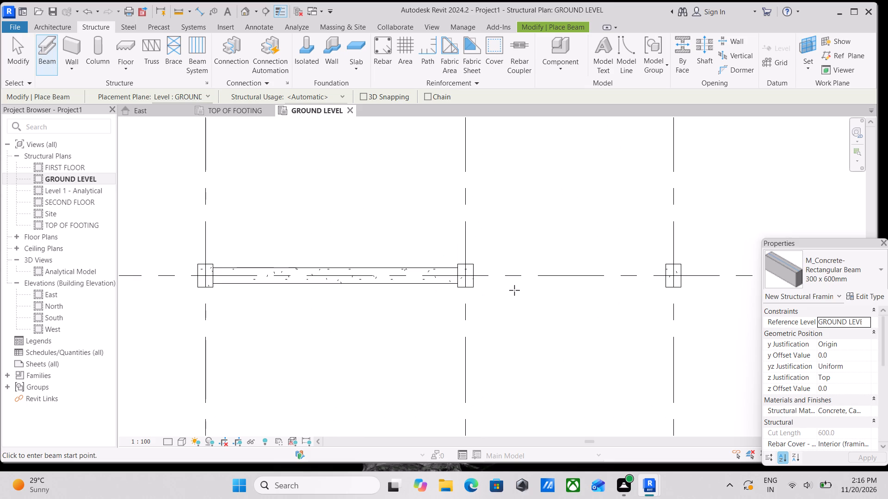
scroll(499, 301, up, 2)
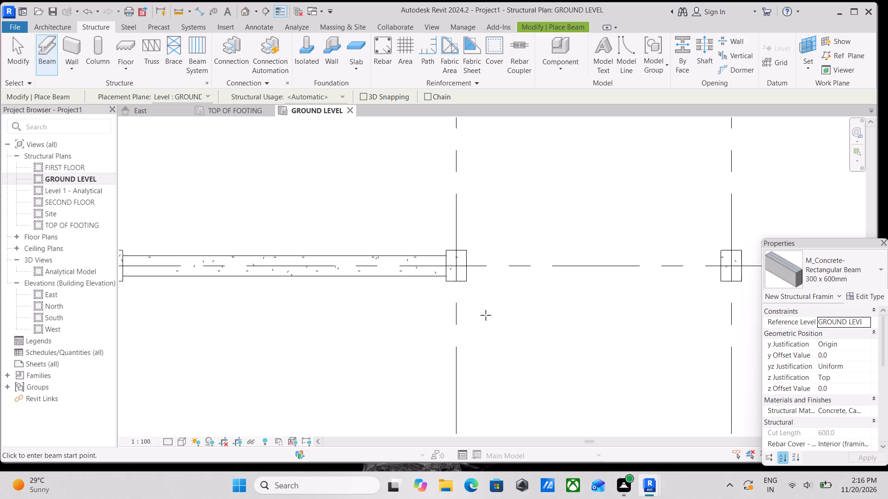
middle_drag(490, 324, 468, 288)
scroll(451, 207, up, 3)
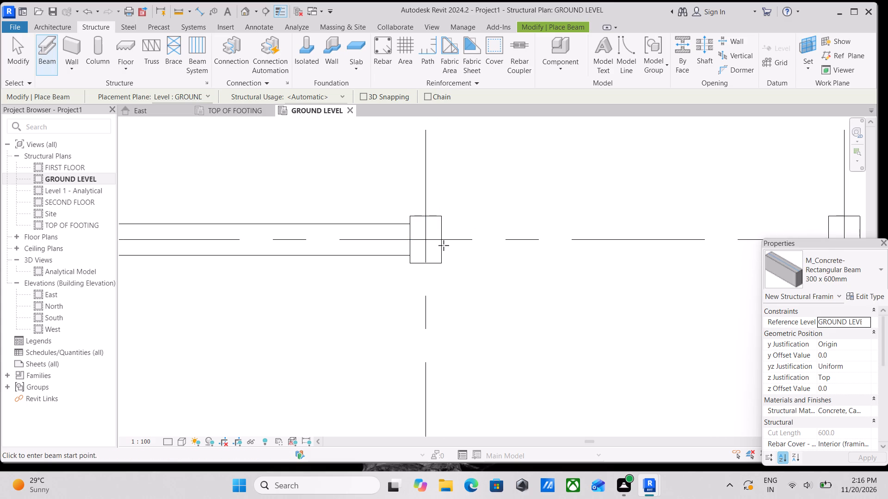
click(439, 240)
middle_drag(568, 235, 532, 232)
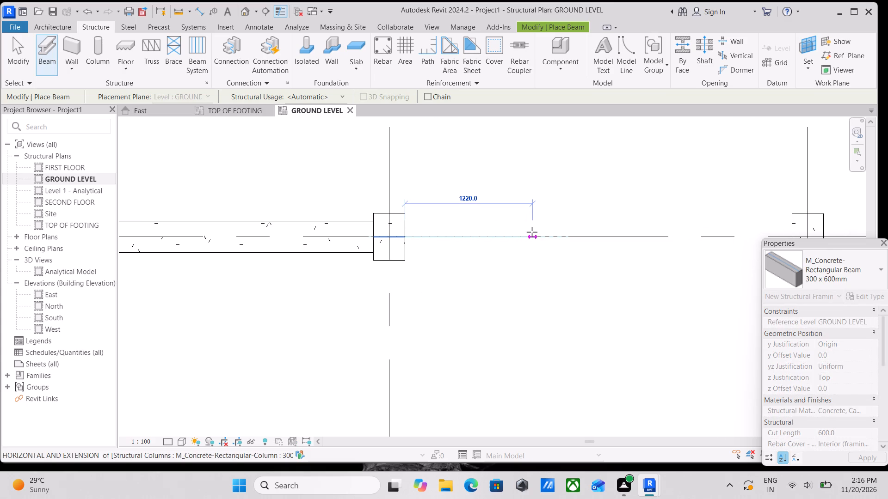
middle_drag(532, 232, 457, 231)
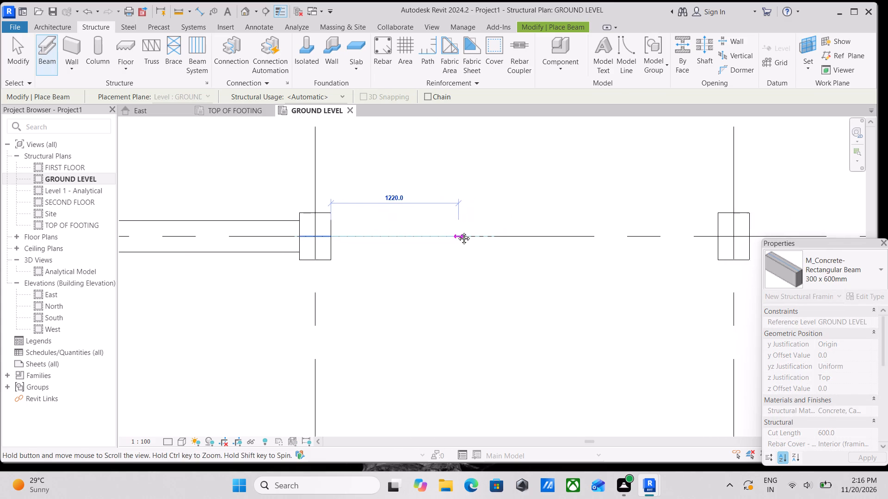
middle_drag(457, 231, 444, 230)
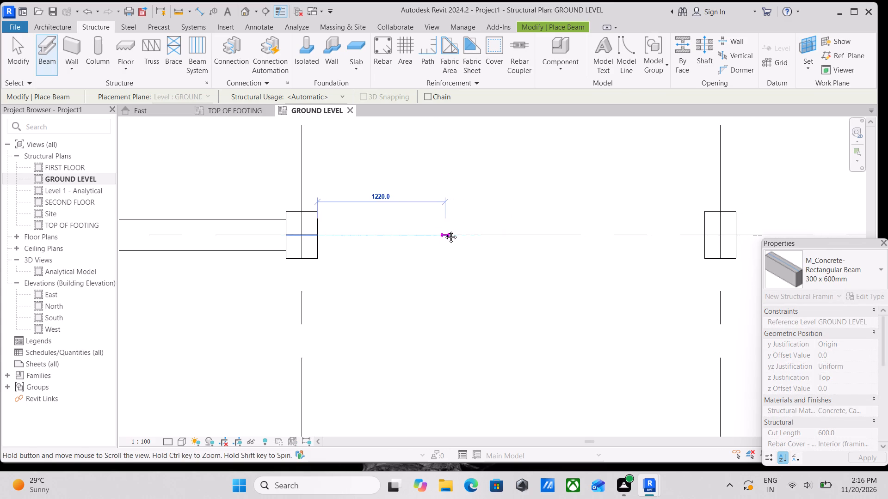
middle_drag(444, 230, 441, 229)
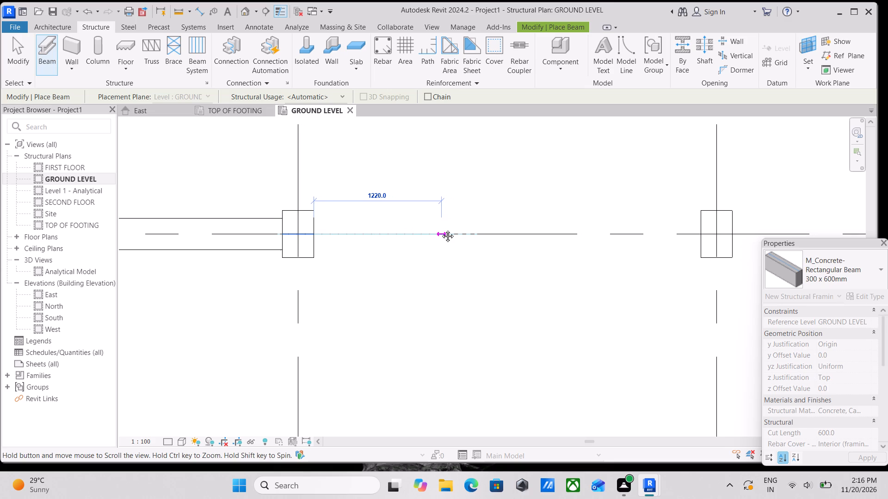
middle_drag(441, 229, 443, 231)
middle_drag(541, 221, 469, 227)
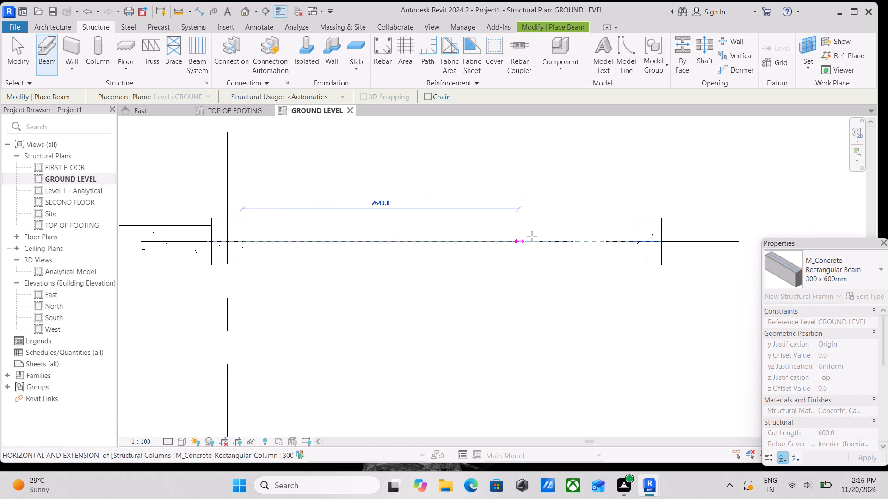
click(632, 243)
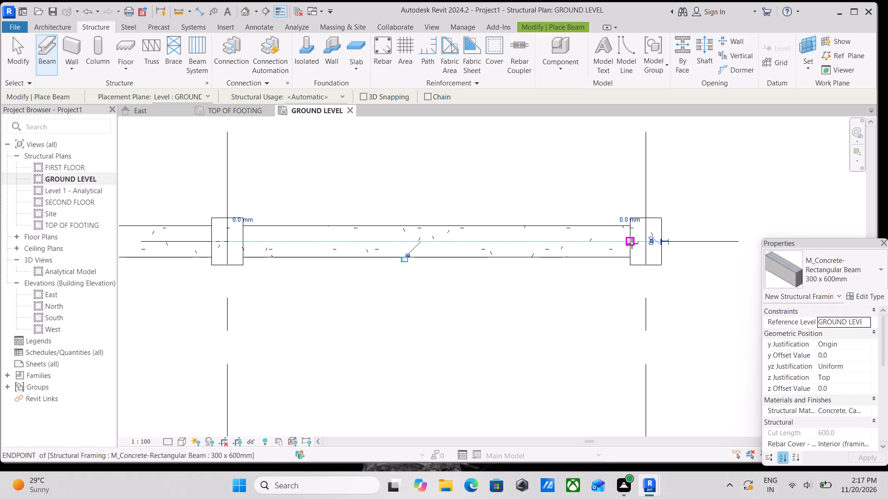
Place a 300 x 600mm concrete beam along grid A between the facing sides of the columns at grids 3 and 4.
scroll(584, 301, down, 3)
middle_drag(575, 298, 503, 286)
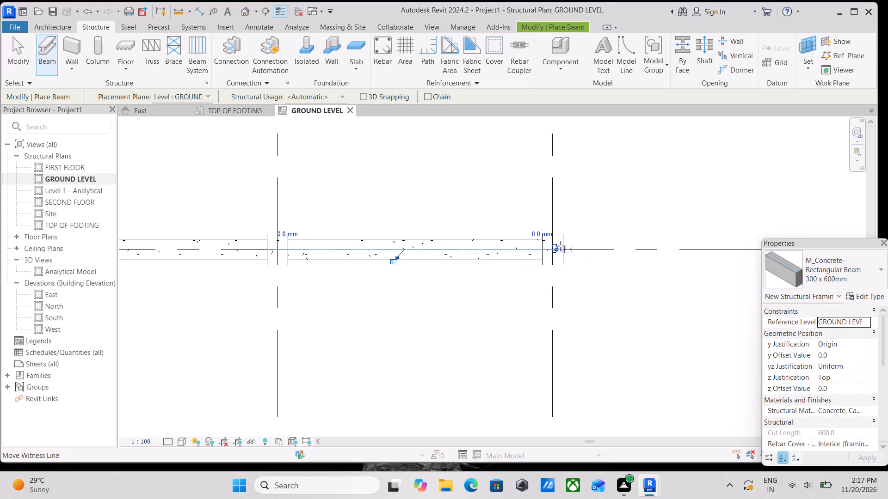
scroll(570, 245, up, 16)
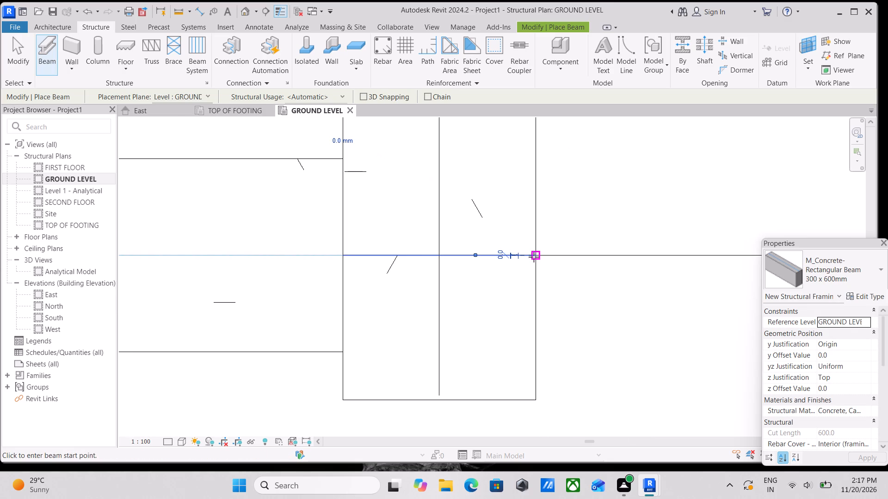
click(535, 253)
scroll(680, 242, down, 1)
middle_drag(680, 242, 408, 231)
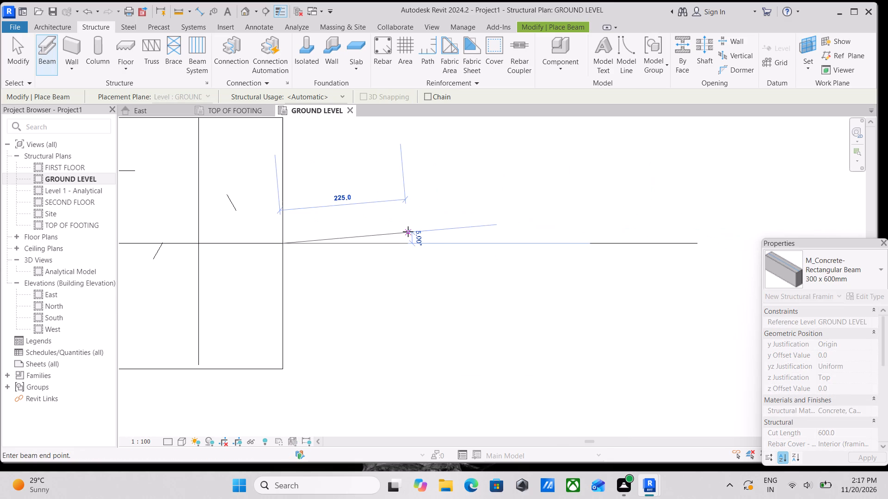
scroll(410, 233, down, 3)
middle_drag(410, 233, 359, 243)
scroll(547, 259, down, 2)
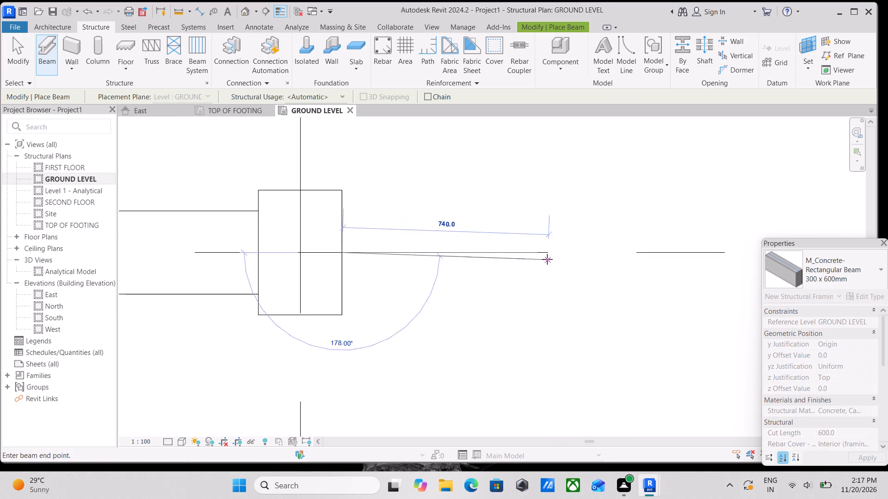
middle_drag(524, 256, 334, 269)
scroll(334, 269, down, 1)
scroll(477, 262, down, 4)
middle_drag(474, 261, 395, 259)
scroll(548, 266, down, 6)
middle_drag(539, 264, 432, 261)
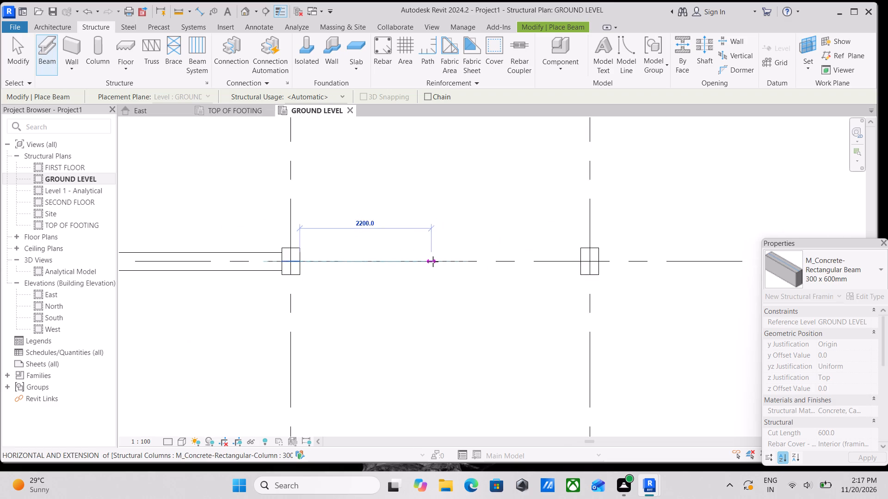
scroll(433, 262, up, 1)
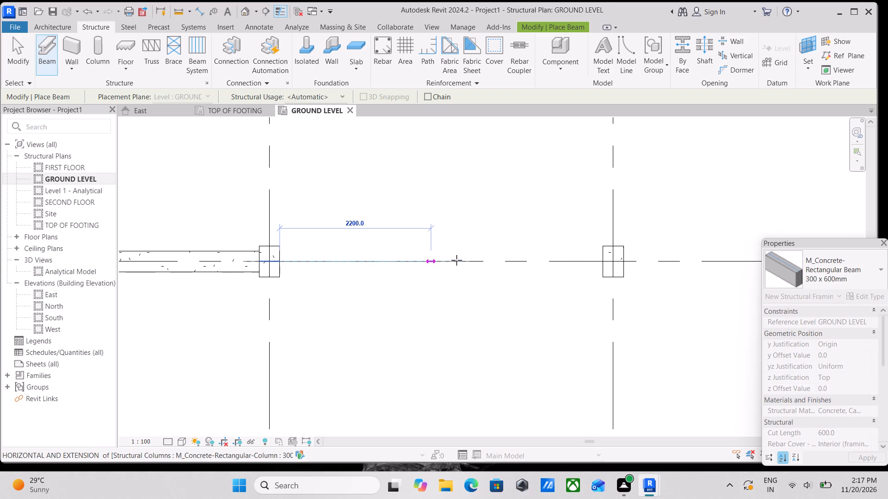
scroll(594, 251, down, 4)
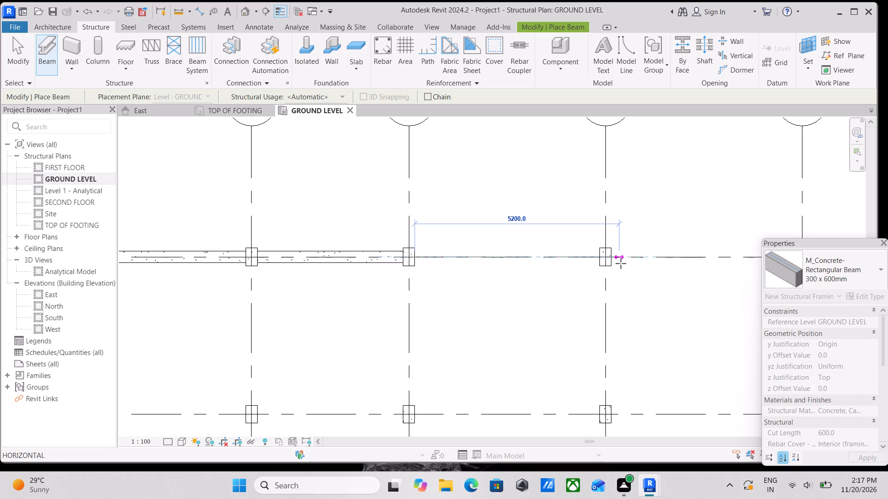
scroll(621, 264, up, 3)
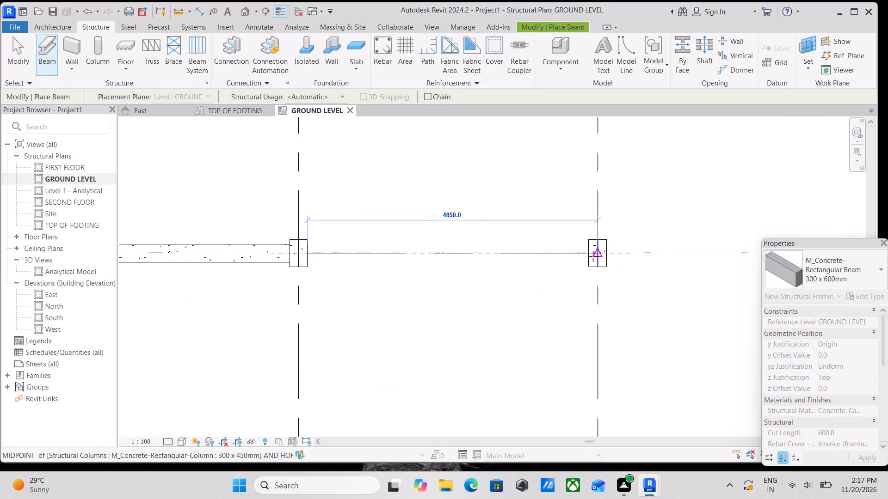
click(589, 254)
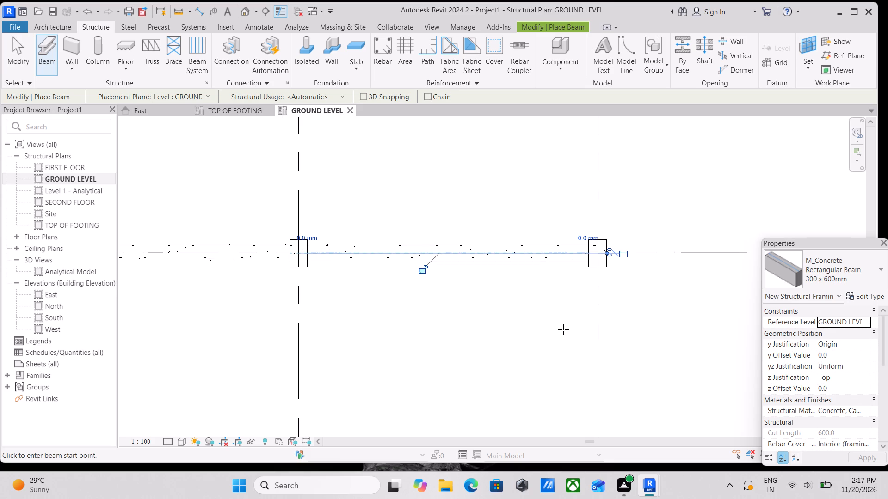
Place a 300 x 600mm concrete beam along grid A from the column at grid 5 back to the column at grid 4.
scroll(597, 260, down, 5)
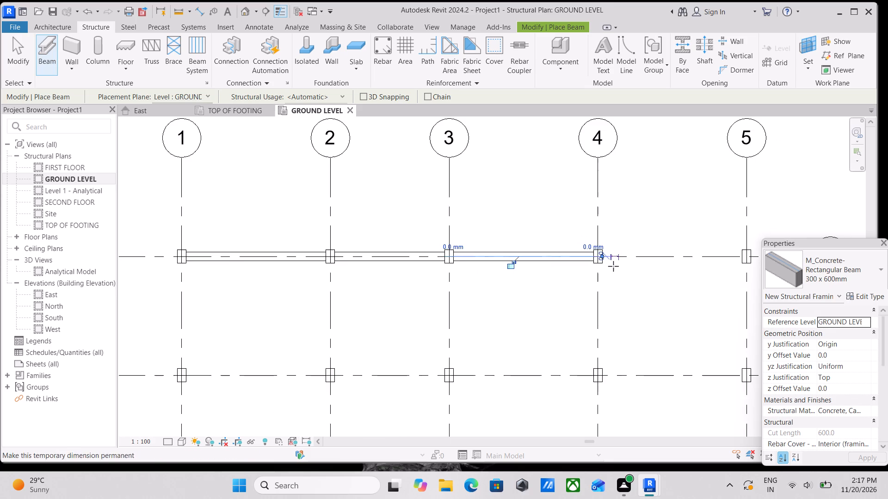
scroll(617, 268, down, 3)
scroll(622, 268, up, 11)
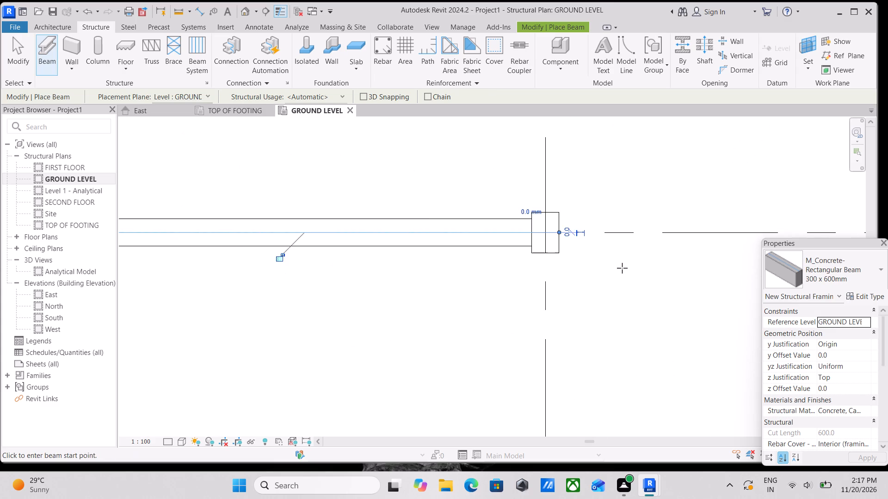
scroll(622, 268, up, 8)
scroll(502, 196, up, 3)
middle_drag(482, 200, 495, 251)
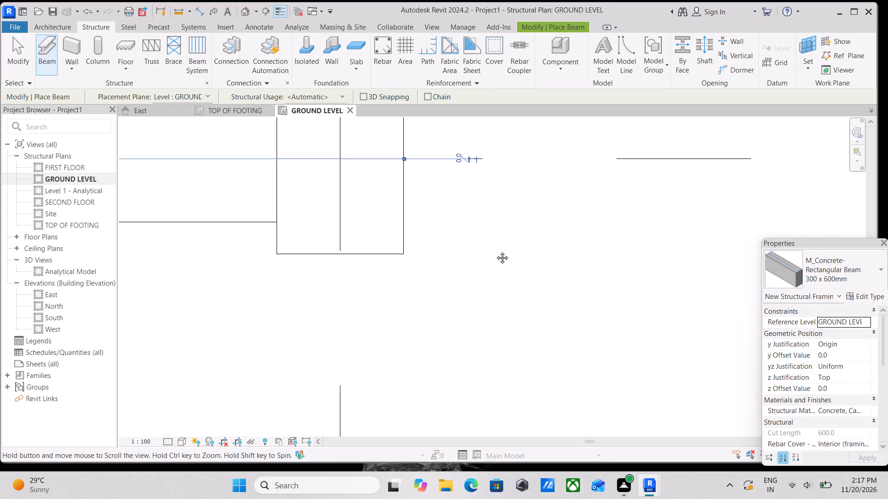
middle_drag(495, 251, 505, 311)
scroll(505, 311, up, 4)
scroll(386, 224, up, 2)
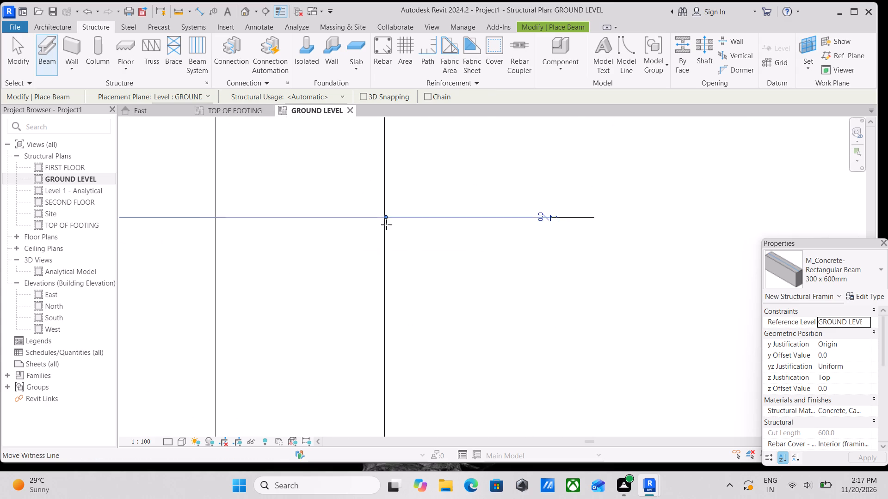
scroll(386, 225, up, 6)
scroll(379, 207, down, 9)
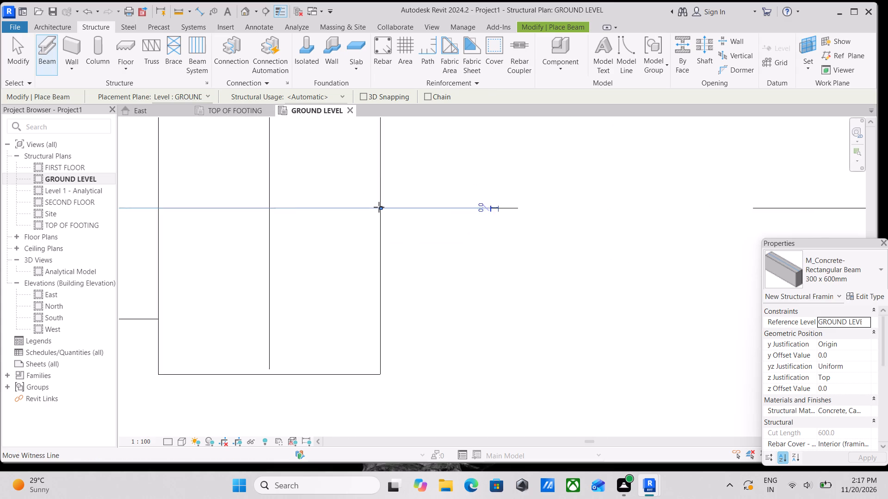
scroll(379, 207, down, 17)
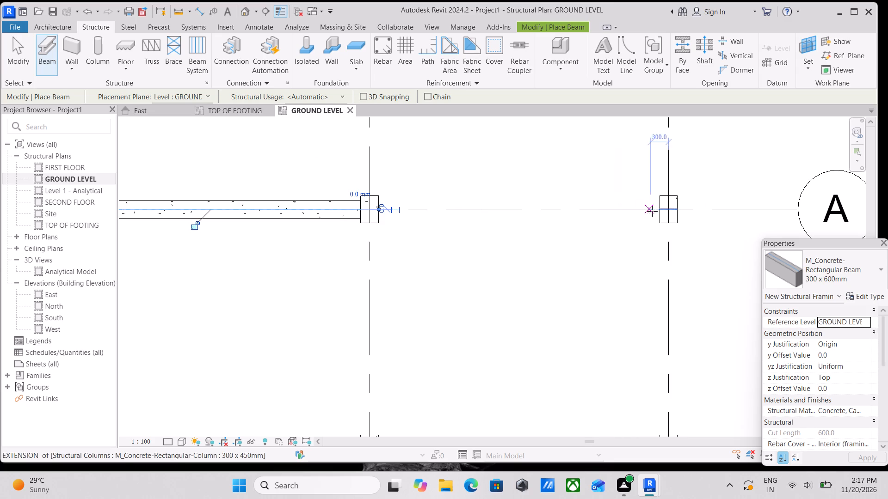
click(663, 208)
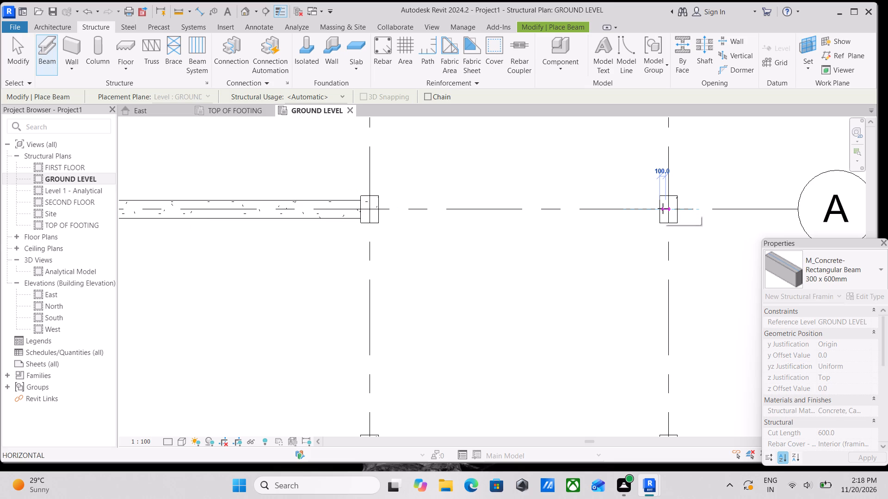
middle_drag(544, 195, 615, 199)
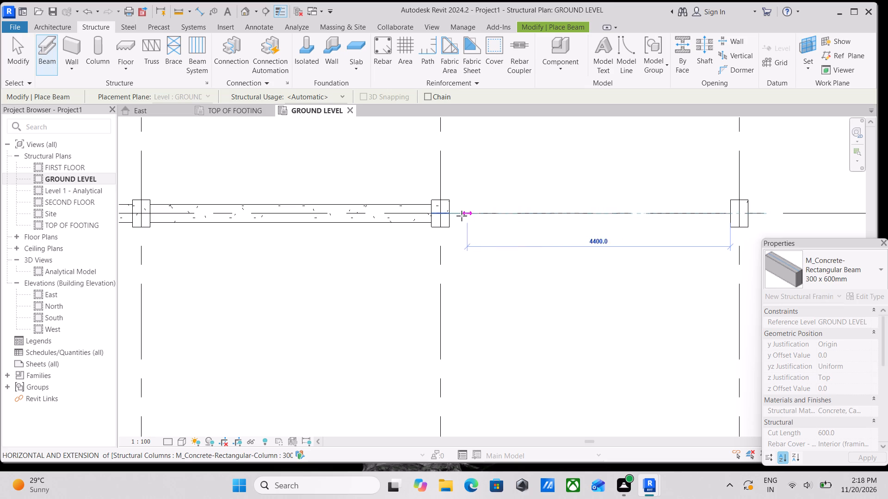
scroll(459, 215, up, 3)
click(441, 214)
Place a 300 x 600mm concrete beam along grid 5 between the facing sides of the columns at grids A and B.
scroll(511, 253, down, 3)
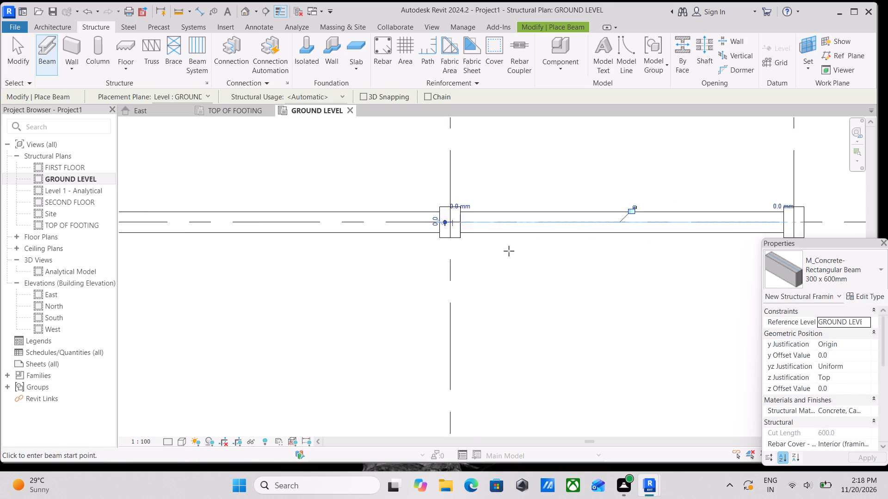
scroll(509, 251, down, 2)
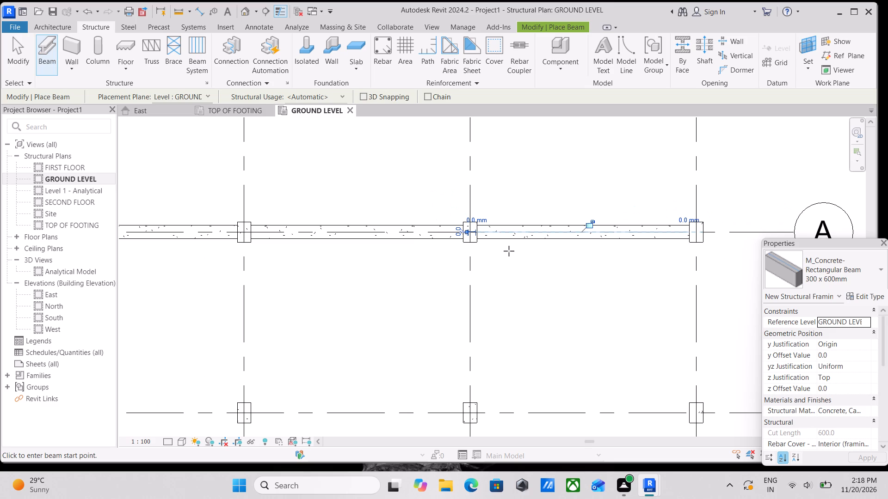
scroll(594, 248, down, 2)
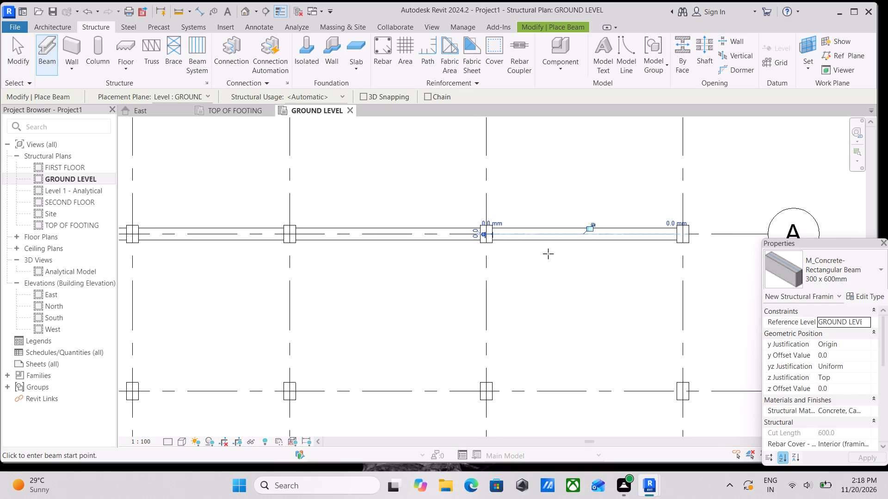
scroll(548, 254, down, 2)
scroll(685, 256, up, 3)
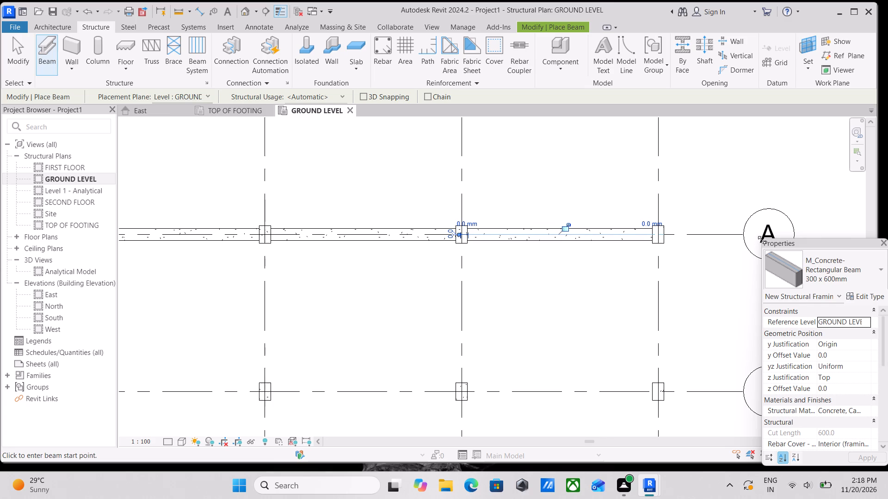
scroll(646, 249, up, 4)
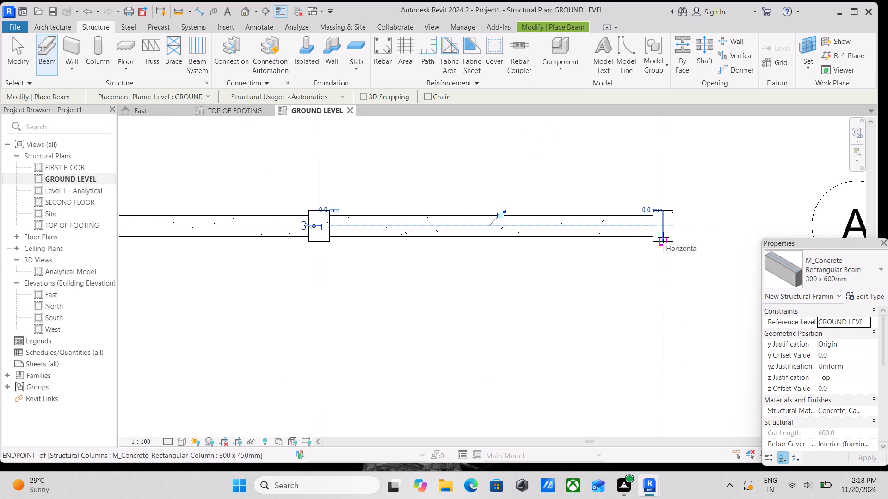
click(663, 237)
middle_drag(664, 316, 671, 244)
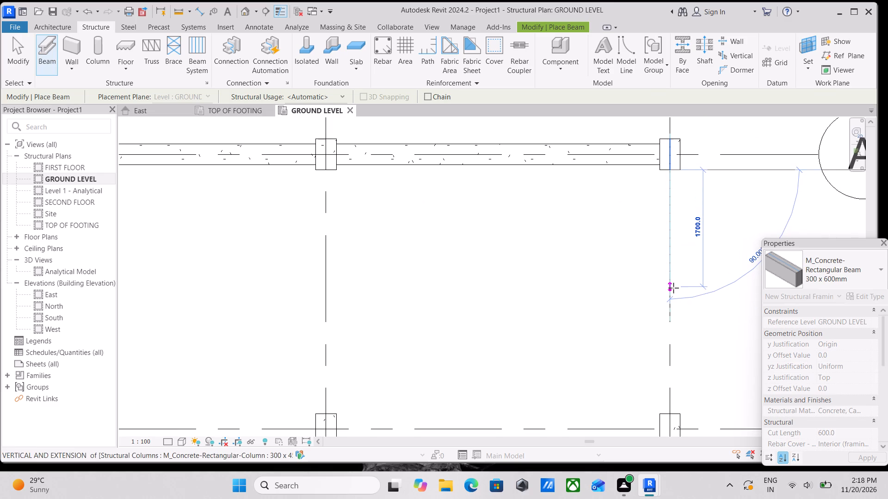
scroll(673, 288, down, 4)
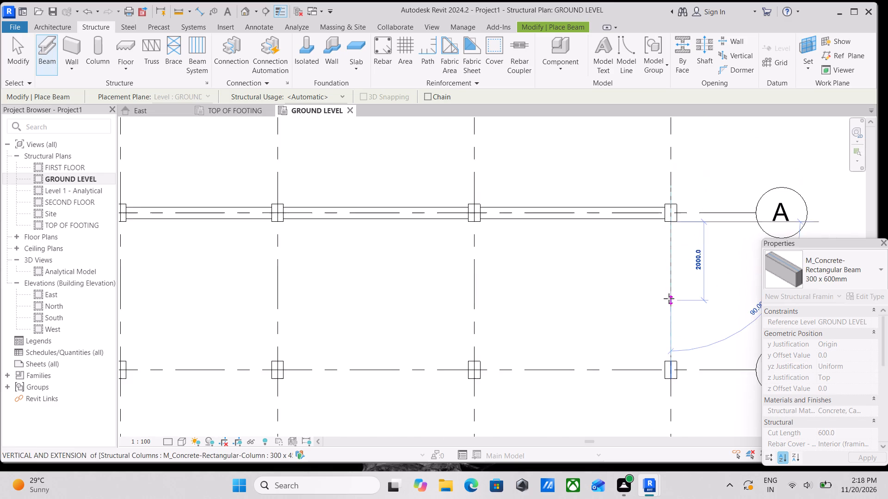
middle_drag(669, 298, 671, 244)
scroll(667, 302, up, 3)
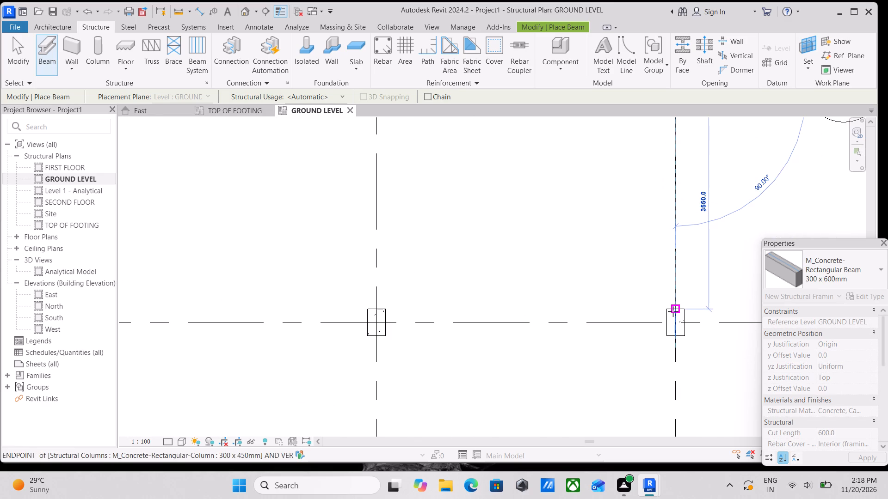
click(673, 311)
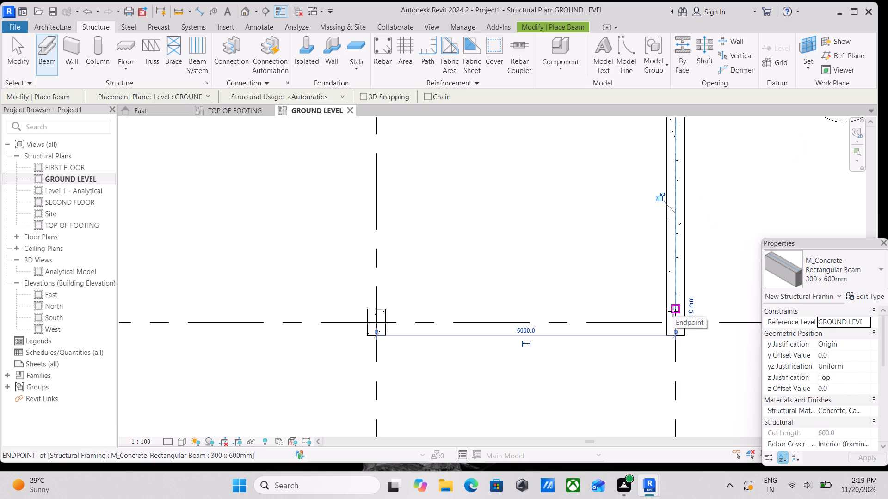
Place a 300 x 600mm concrete beam along grid 5 between the facing sides of the columns at grids B and C.
scroll(667, 368, up, 2)
scroll(671, 327, up, 3)
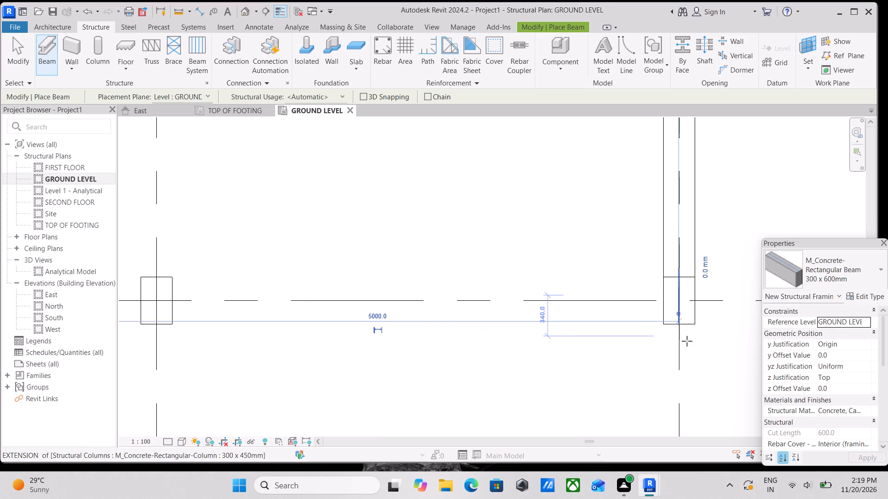
scroll(685, 335, up, 14)
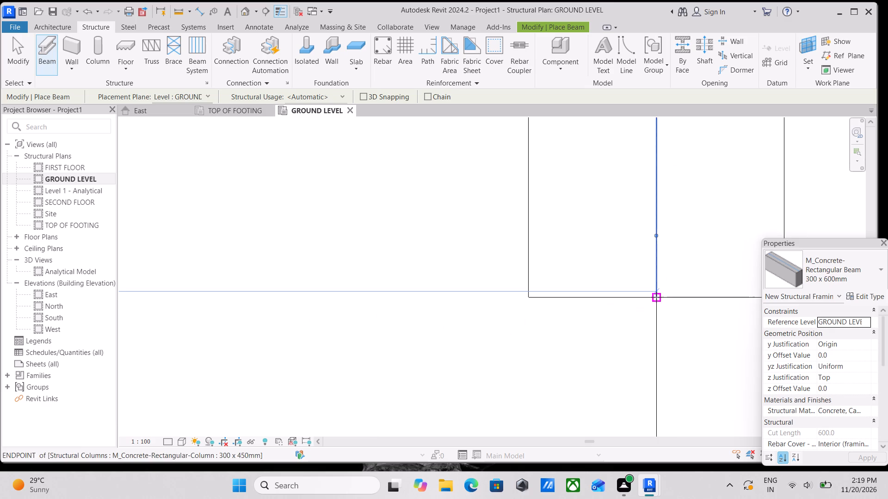
click(655, 296)
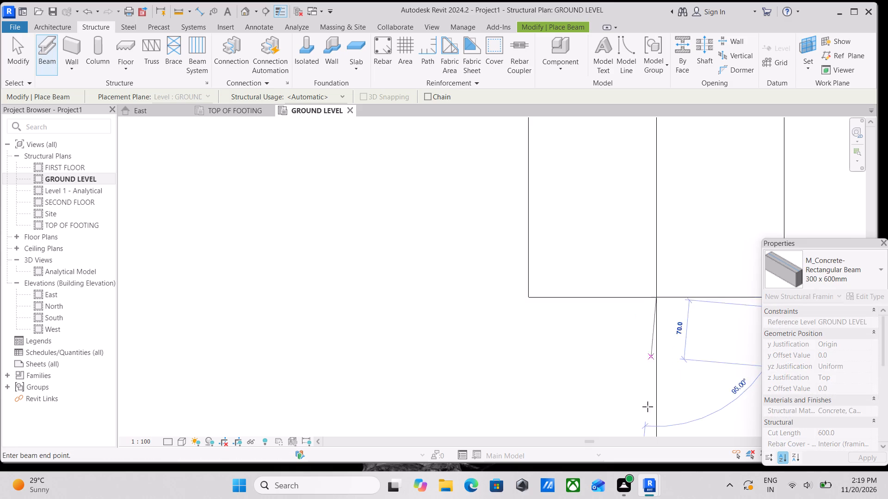
scroll(649, 424, down, 2)
middle_drag(652, 414, 638, 237)
scroll(624, 325, down, 8)
middle_drag(624, 325, 640, 248)
scroll(663, 371, down, 3)
middle_drag(660, 369, 658, 229)
scroll(658, 231, up, 1)
scroll(653, 319, down, 4)
middle_drag(652, 321, 643, 217)
scroll(613, 360, down, 3)
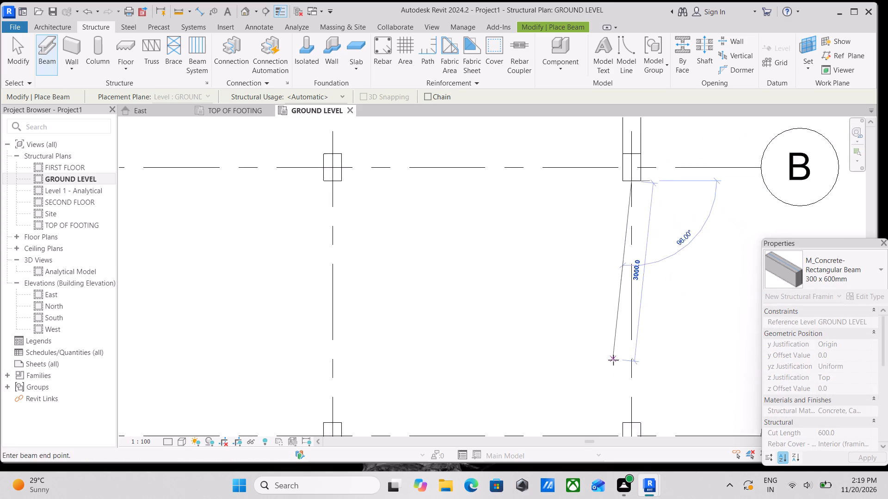
middle_drag(617, 350, 625, 249)
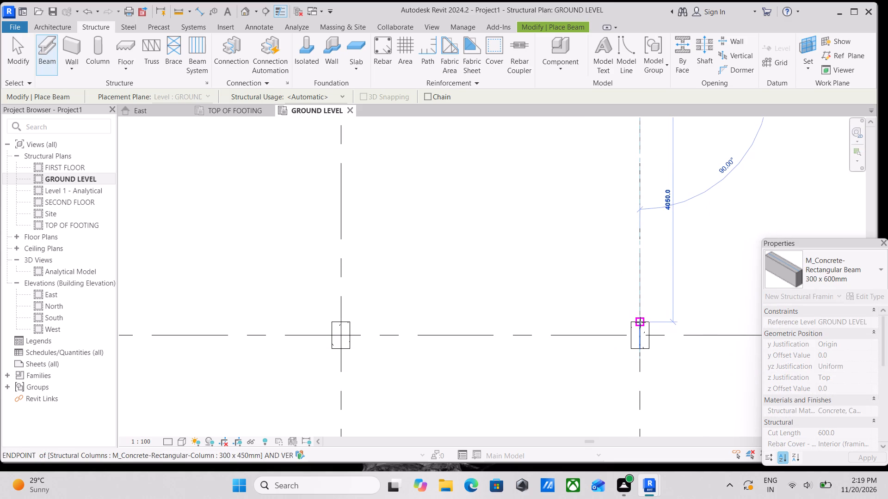
click(640, 322)
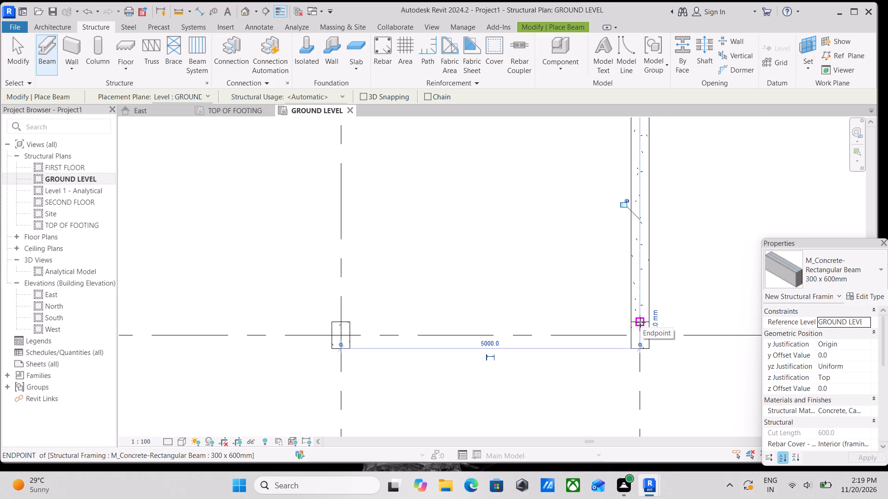
Place a 300 x 600mm concrete beam along grid C from the column at grid 5 to the facing side of the column at grid 4.
scroll(640, 322, down, 5)
scroll(628, 347, up, 1)
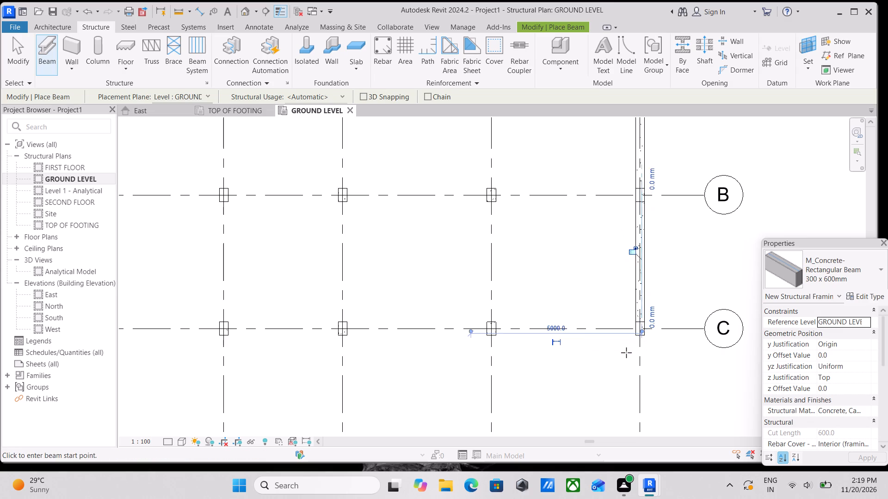
scroll(626, 353, up, 8)
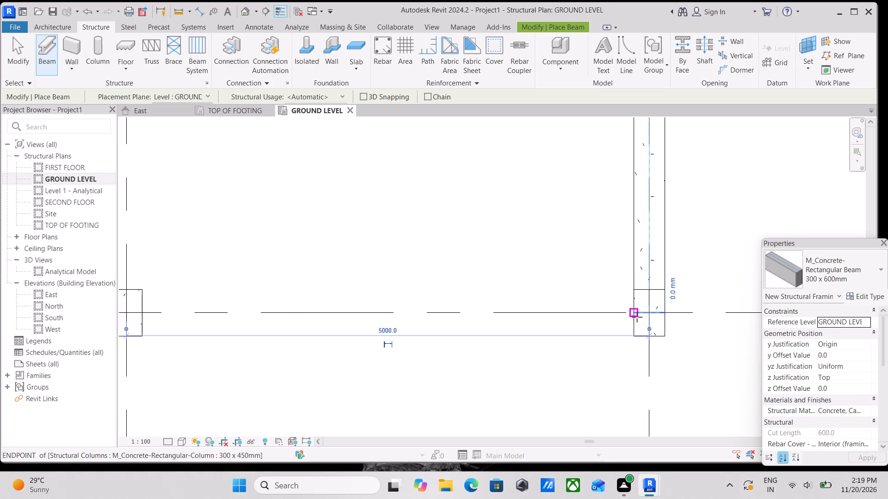
click(637, 316)
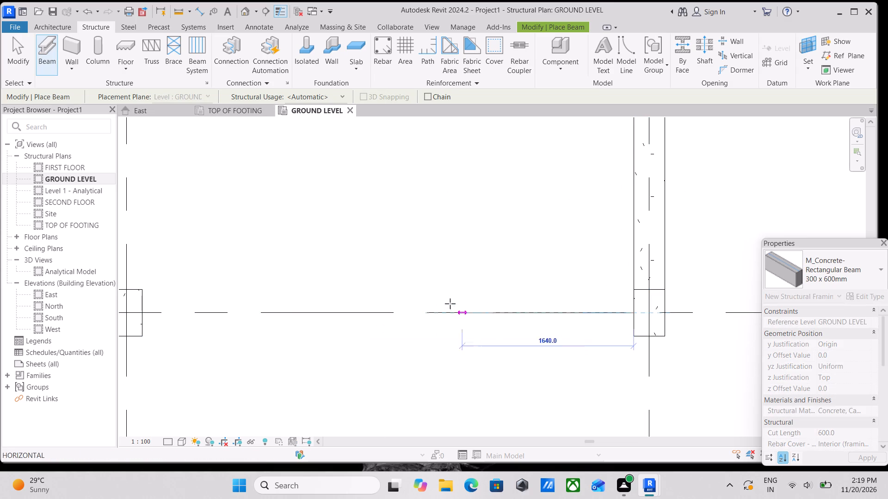
middle_drag(439, 302, 711, 305)
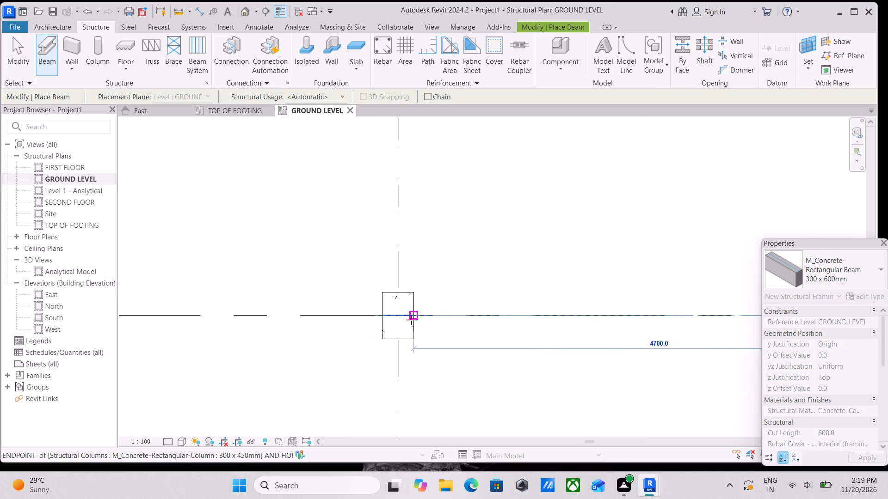
click(411, 320)
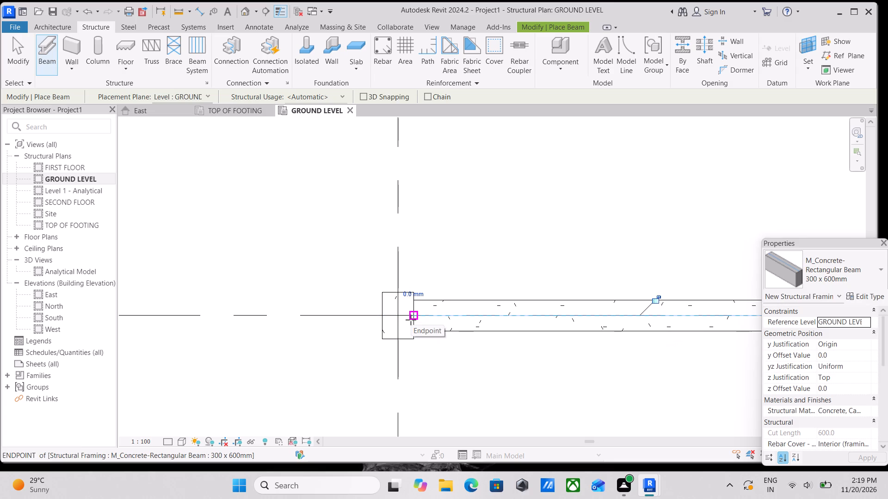
Place a 300 x 600mm concrete beam along grid C from the column at grid 4 to the facing side of the column at grid 3.
scroll(368, 322, up, 2)
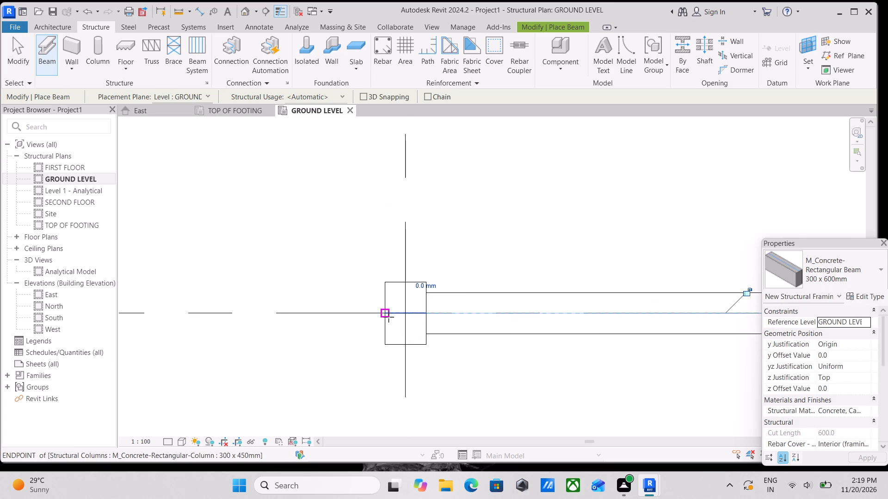
click(388, 317)
middle_drag(264, 316, 508, 309)
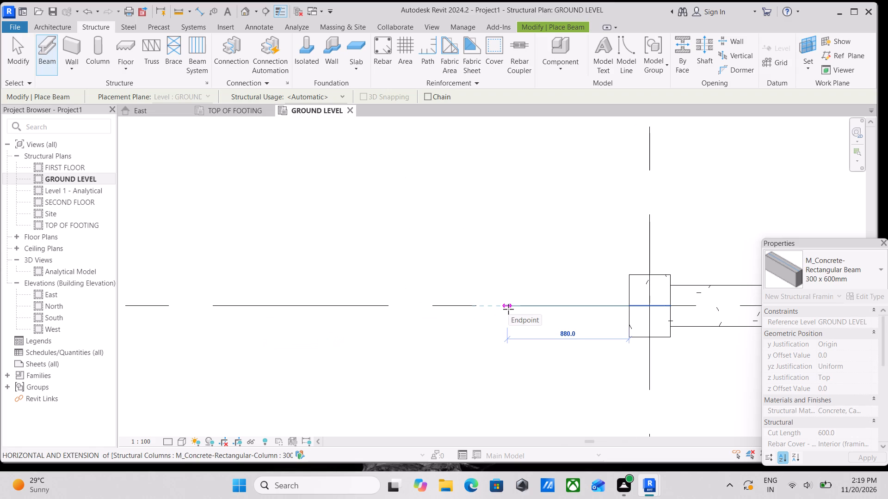
scroll(508, 309, down, 3)
middle_drag(508, 309, 683, 315)
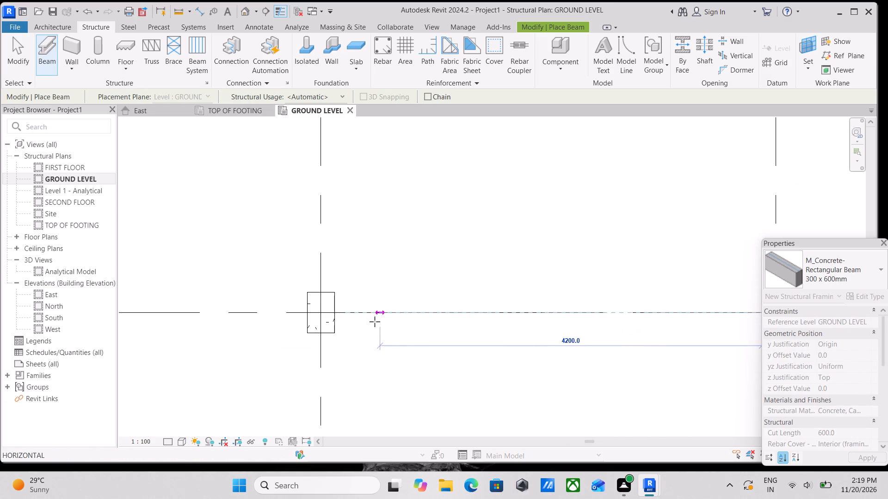
click(334, 314)
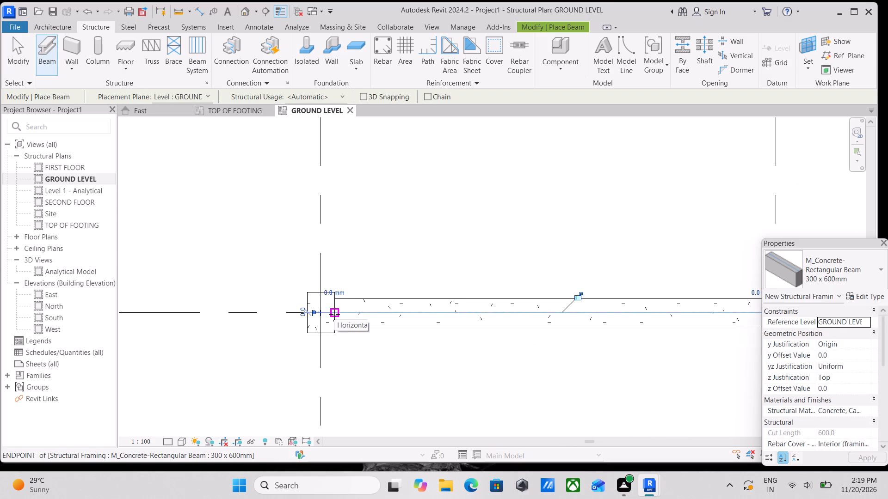
key(Escape)
Place a 300 x 600mm concrete beam along grid C from the column at grid 3 to the facing side of the column at grid 2.
scroll(464, 300, down, 2)
middle_drag(356, 319, 443, 327)
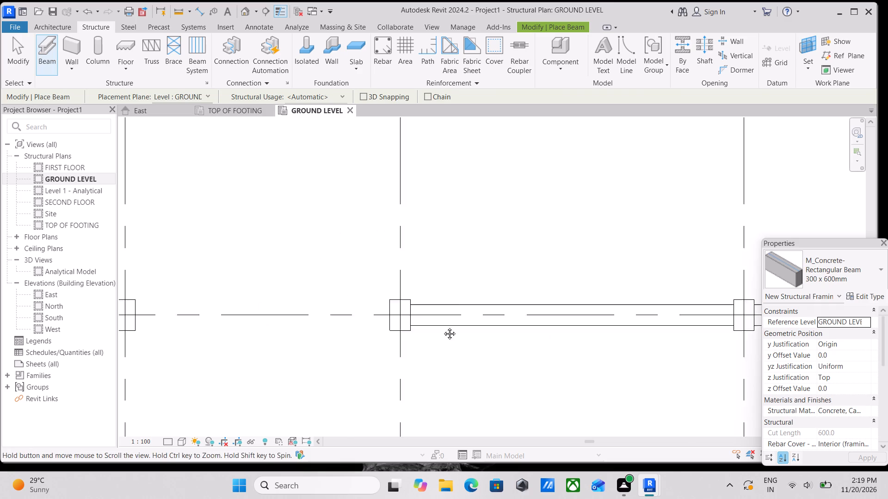
middle_drag(443, 327, 533, 352)
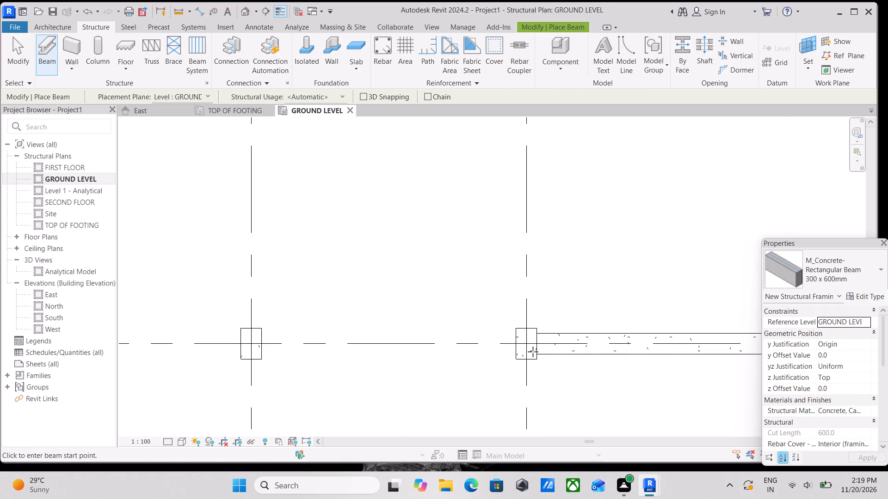
scroll(533, 353, up, 4)
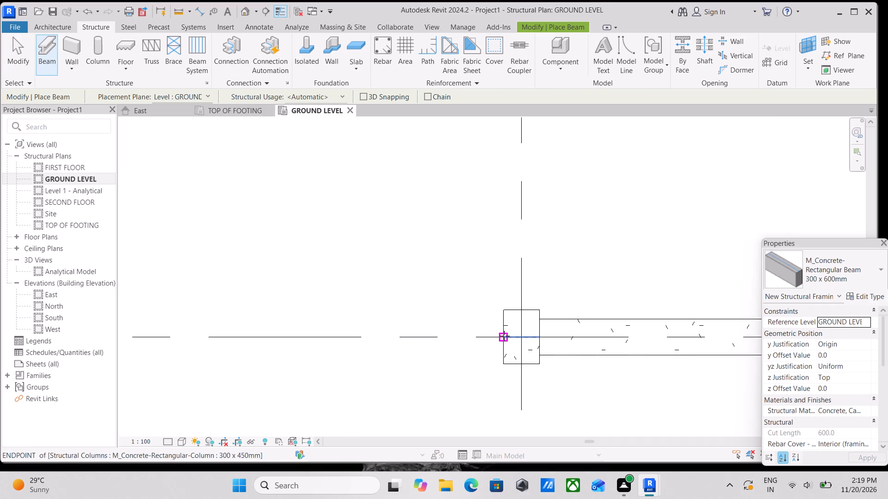
click(504, 336)
middle_drag(368, 341, 650, 371)
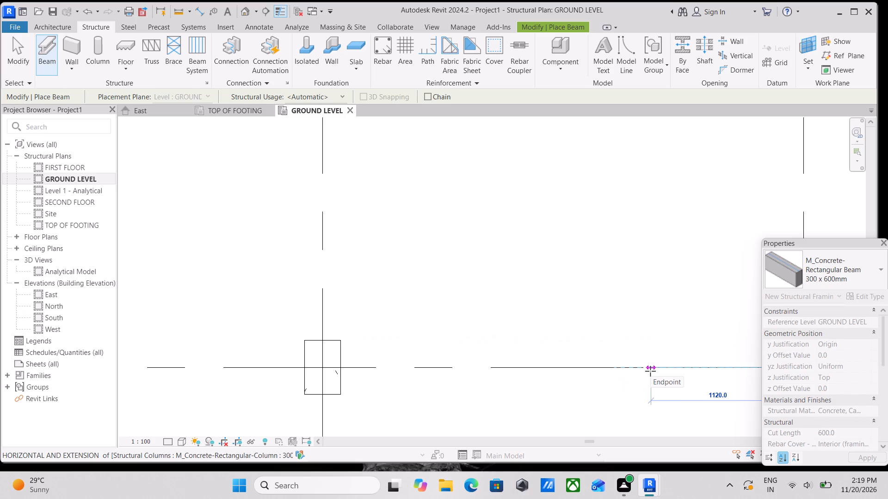
scroll(650, 371, down, 2)
middle_drag(650, 371, 729, 358)
click(495, 354)
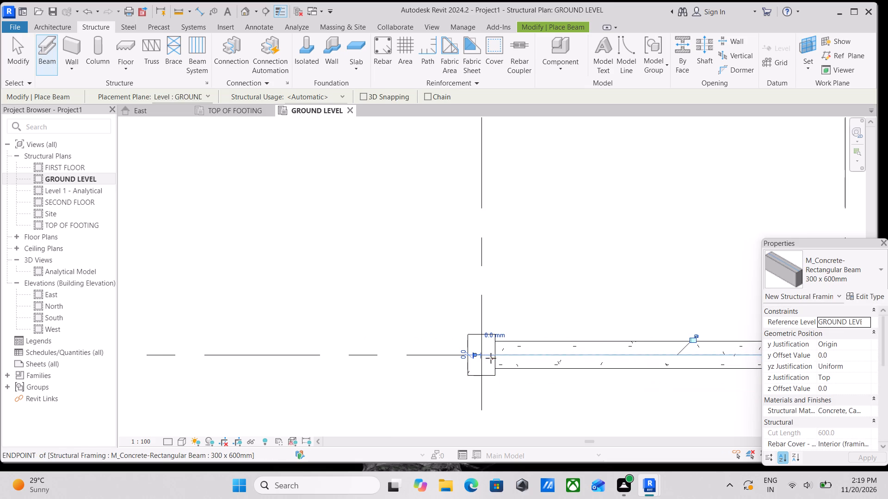
Place a 300 x 600mm concrete beam along grid C from the column at grid 2 to the facing side of the column at grid 1.
scroll(480, 361, up, 13)
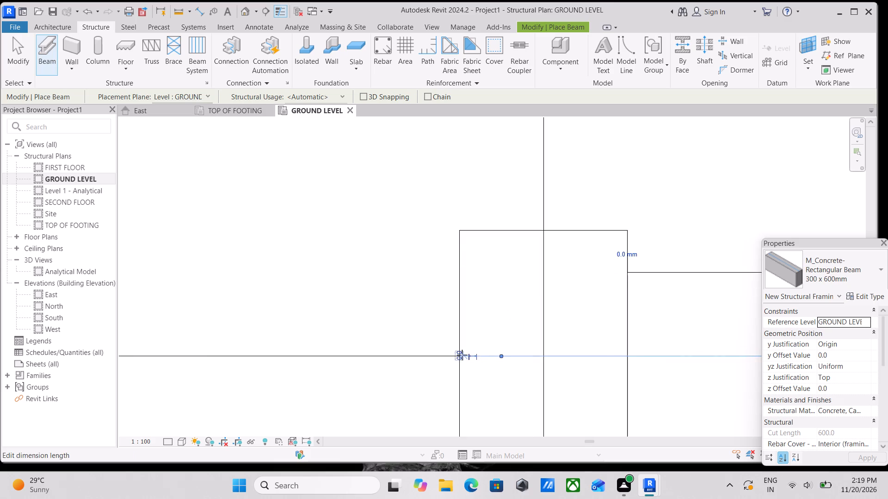
scroll(488, 344, down, 5)
scroll(490, 360, up, 10)
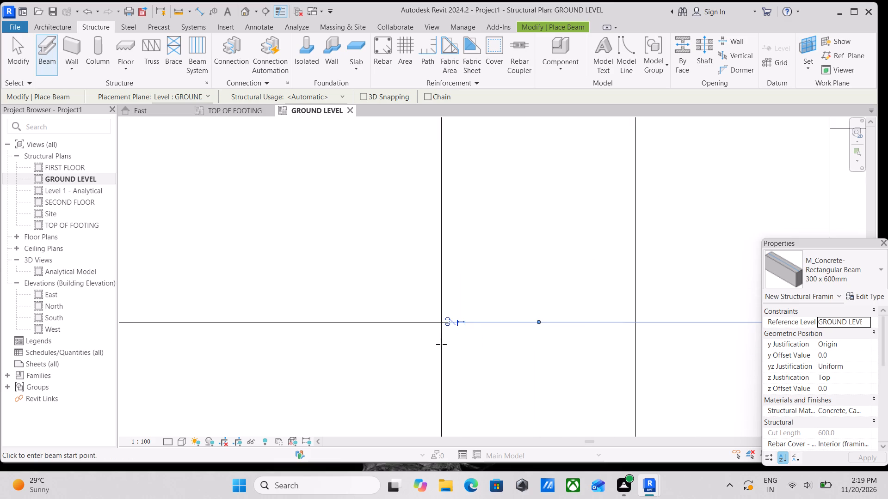
scroll(441, 344, up, 10)
click(444, 304)
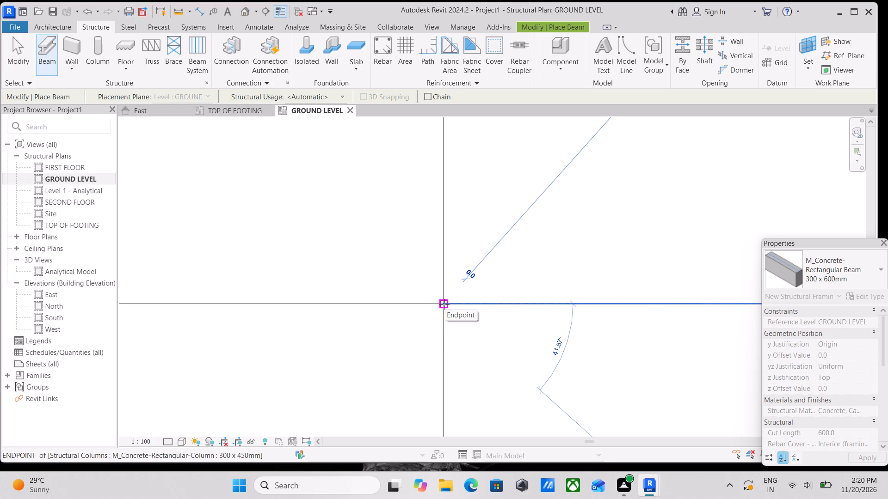
middle_drag(367, 336, 557, 323)
scroll(372, 299, down, 3)
middle_drag(372, 299, 771, 295)
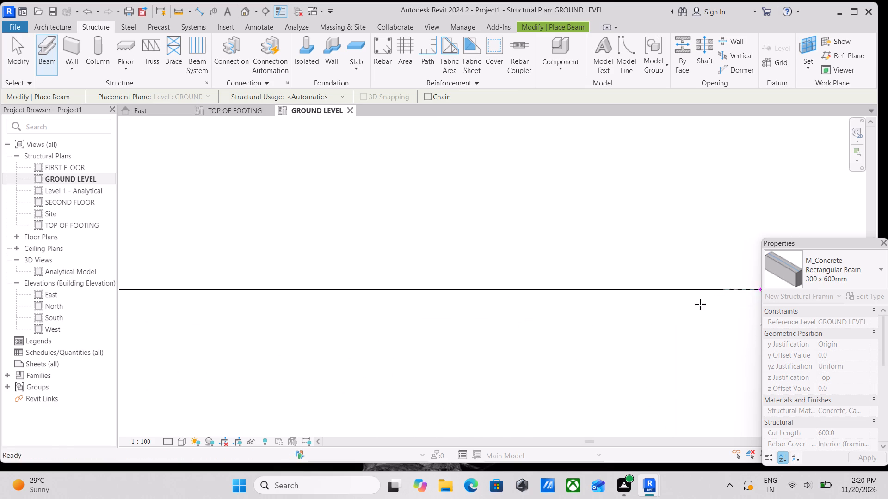
scroll(477, 302, down, 3)
scroll(395, 299, down, 2)
middle_drag(395, 299, 563, 321)
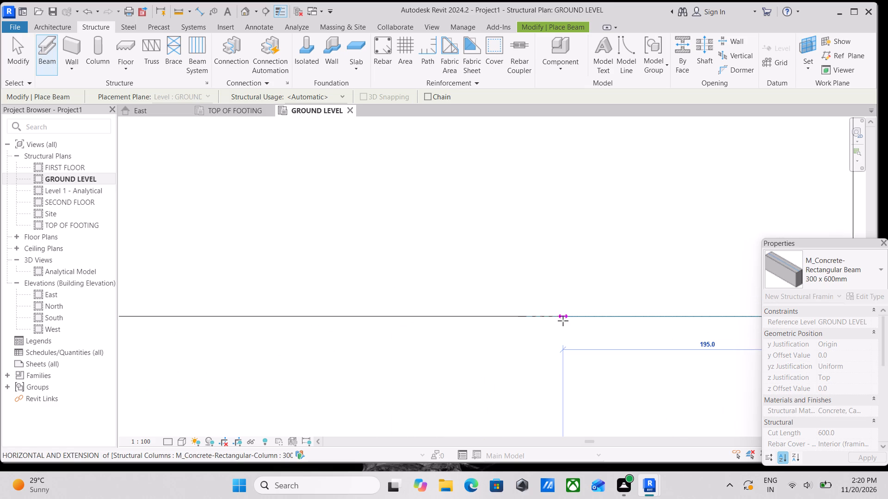
scroll(512, 319, down, 3)
scroll(394, 293, down, 2)
middle_drag(396, 298, 406, 308)
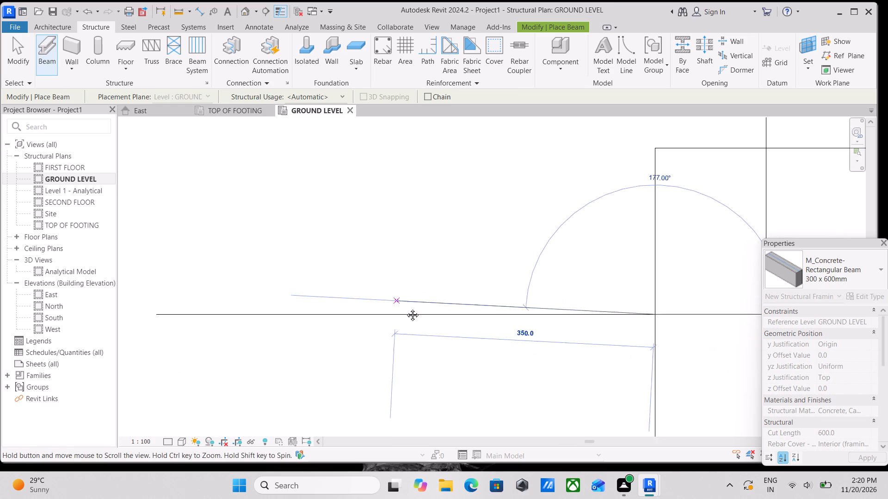
middle_drag(406, 308, 538, 304)
scroll(319, 346, down, 14)
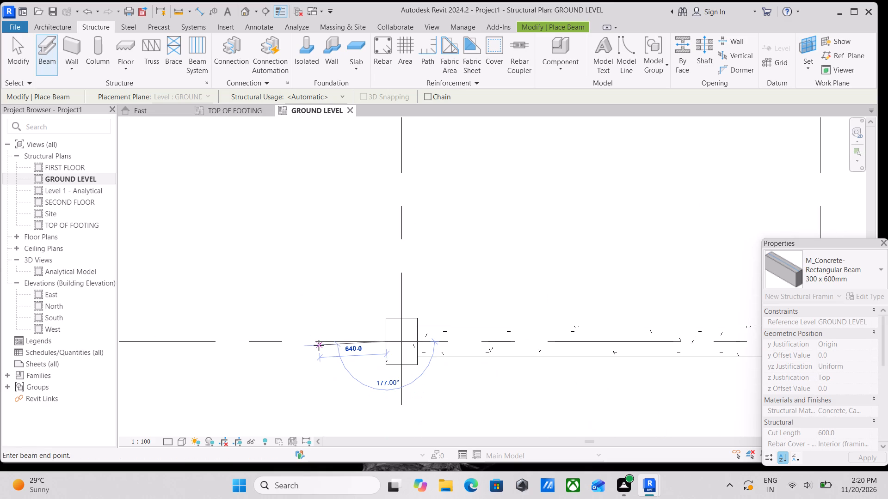
scroll(327, 333, down, 2)
middle_drag(327, 334, 460, 308)
middle_drag(302, 322, 458, 312)
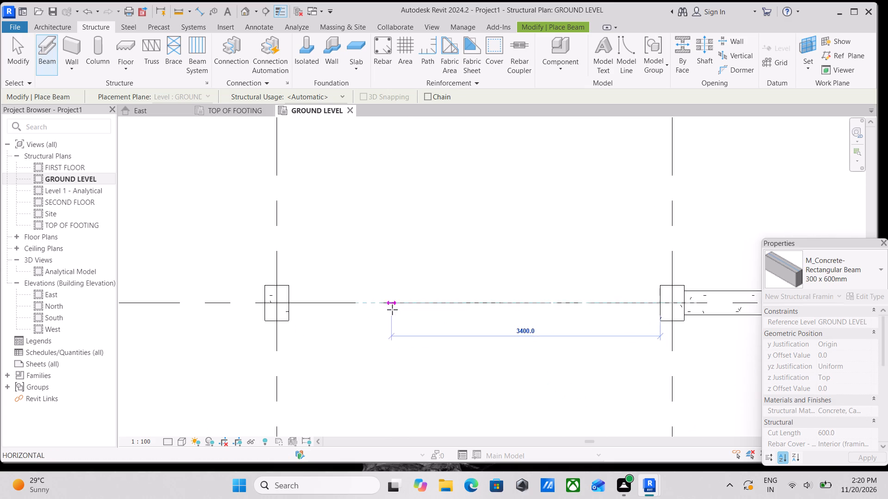
middle_drag(392, 310, 453, 312)
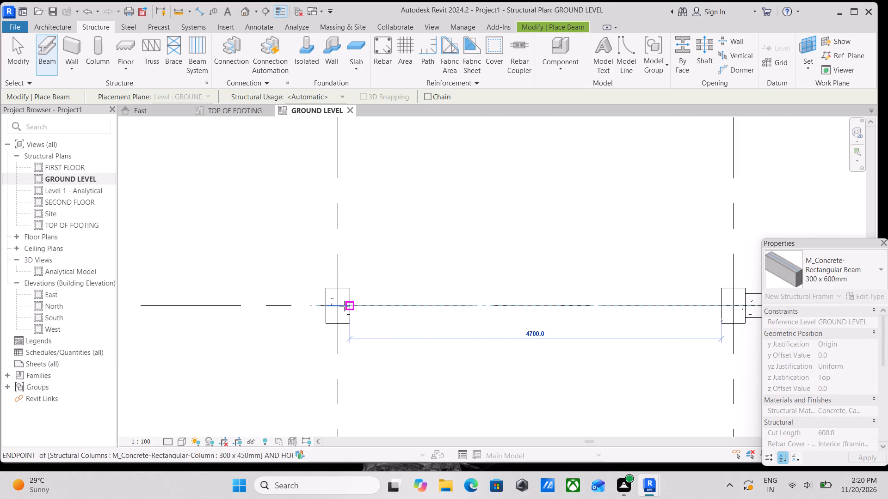
click(346, 306)
Place a 300 x 600mm concrete beam along grid 5 between the facing sides of the columns at grids C and D.
scroll(357, 285, down, 10)
scroll(394, 252, down, 1)
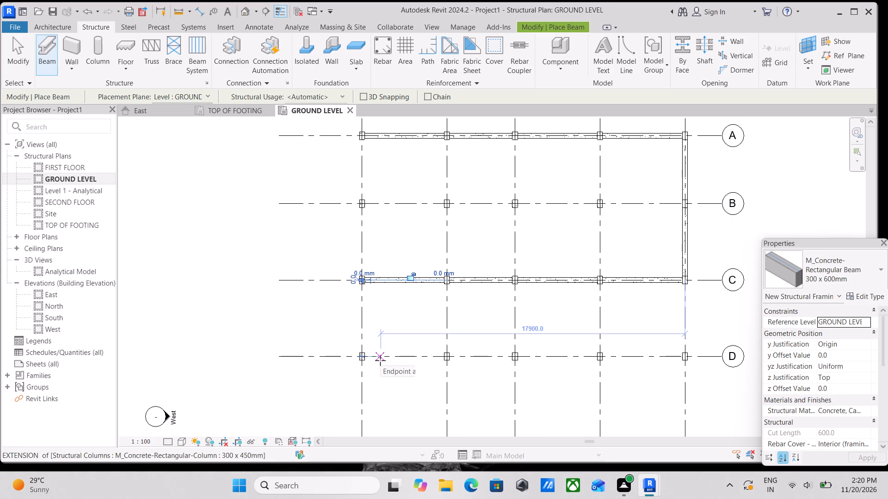
scroll(555, 356, up, 2)
middle_drag(558, 350, 556, 350)
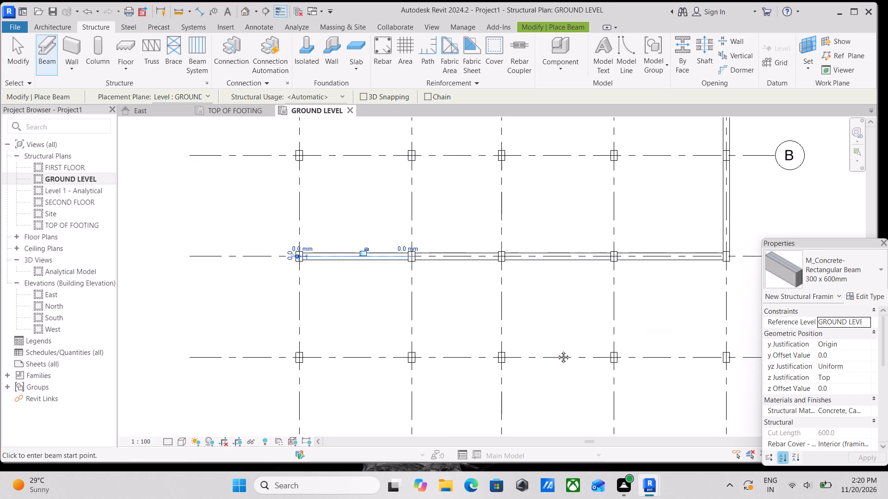
middle_drag(556, 350, 256, 346)
scroll(436, 253, up, 8)
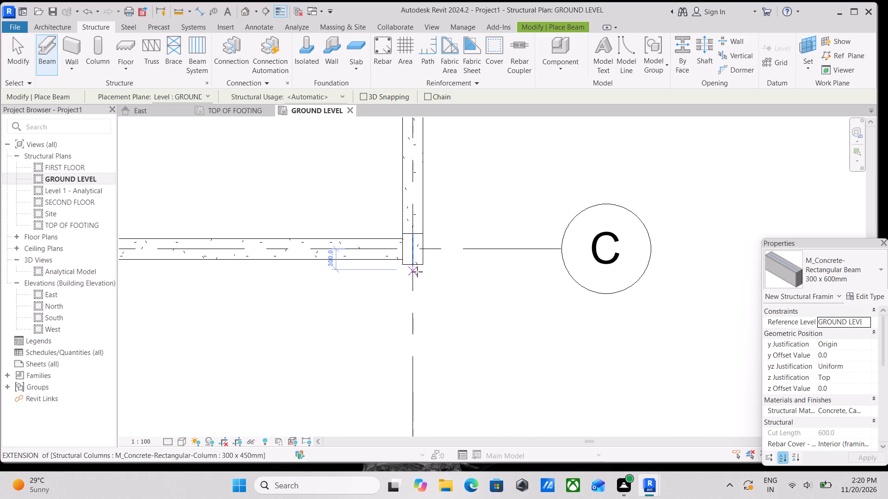
scroll(417, 272, up, 3)
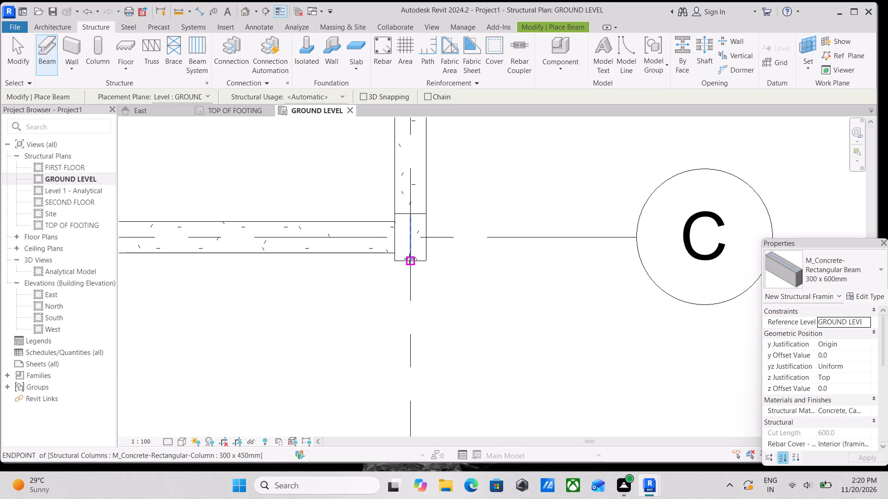
click(409, 259)
middle_drag(405, 357, 408, 300)
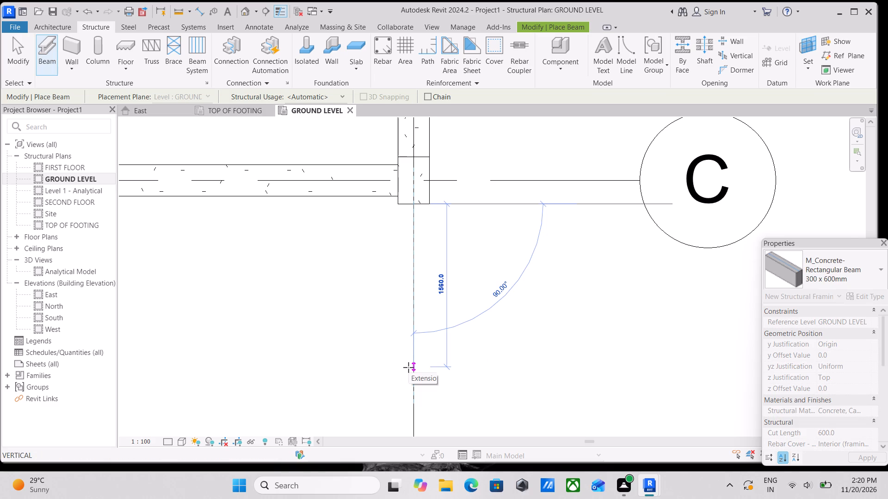
scroll(408, 367, down, 2)
middle_drag(408, 367, 410, 288)
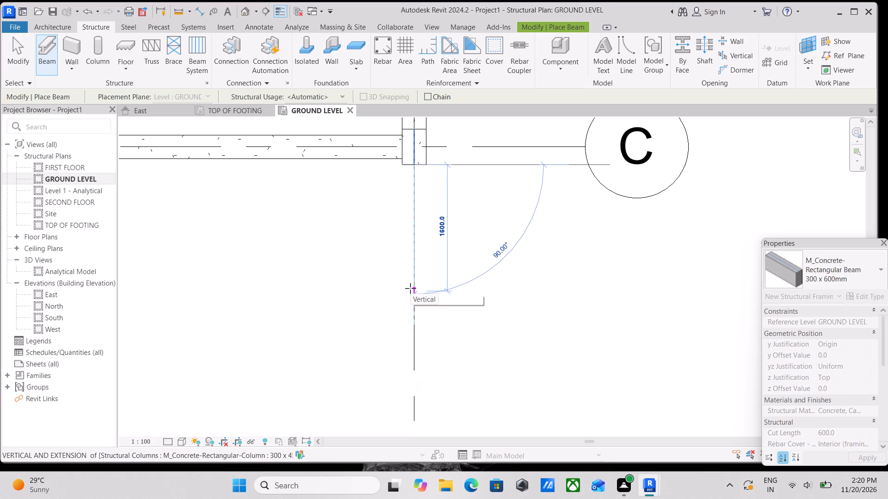
scroll(410, 294, down, 1)
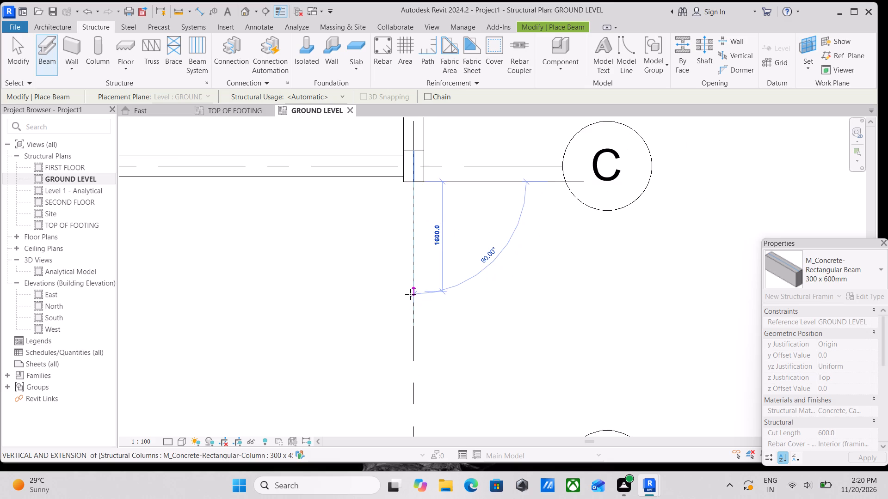
middle_drag(410, 294, 405, 283)
scroll(405, 281, down, 4)
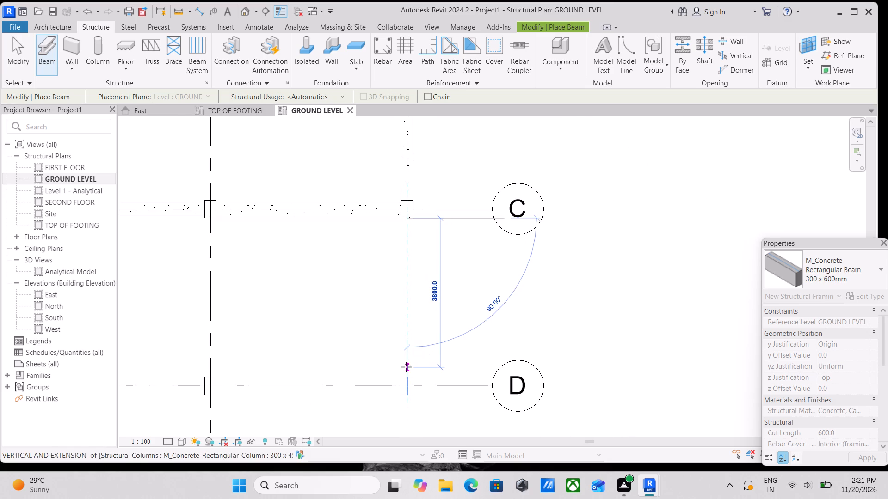
middle_drag(406, 367, 408, 315)
scroll(406, 343, up, 3)
click(407, 318)
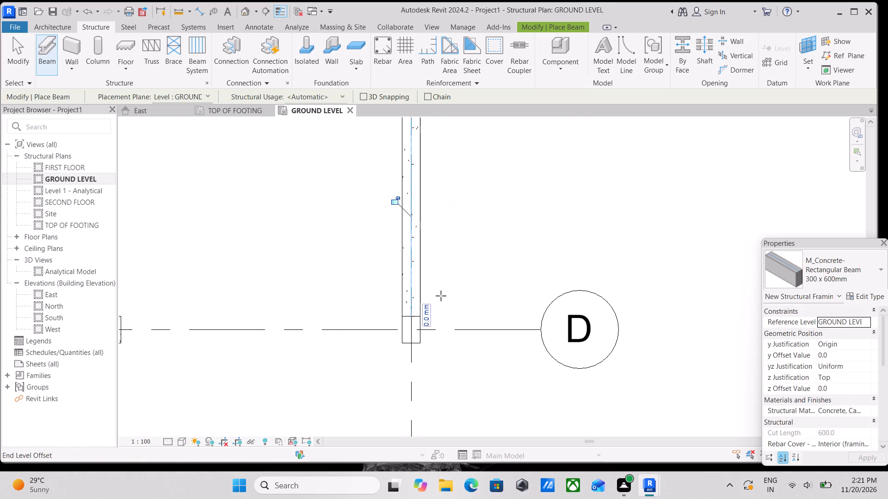
Place a 300 x 600mm concrete beam along grid D from the column at grid 5 to the facing side of the column at grid 4.
scroll(417, 344, up, 7)
click(391, 317)
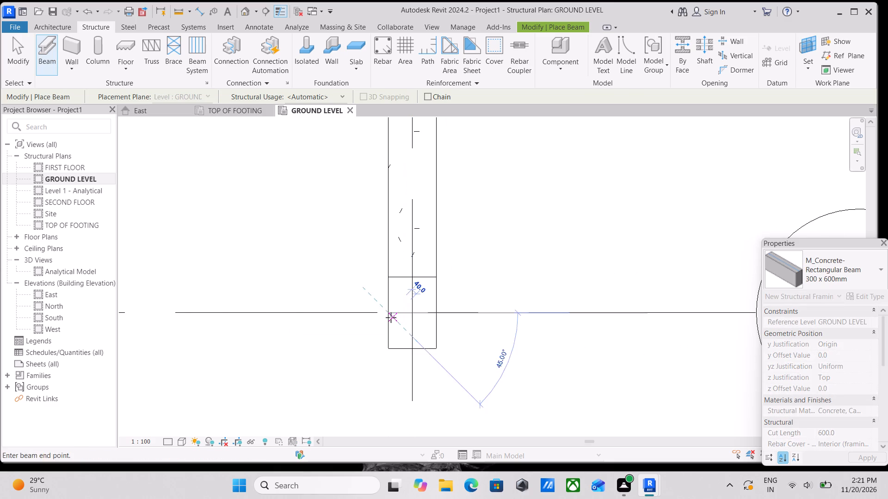
middle_drag(135, 316, 540, 309)
scroll(417, 317, down, 2)
middle_drag(417, 317, 609, 316)
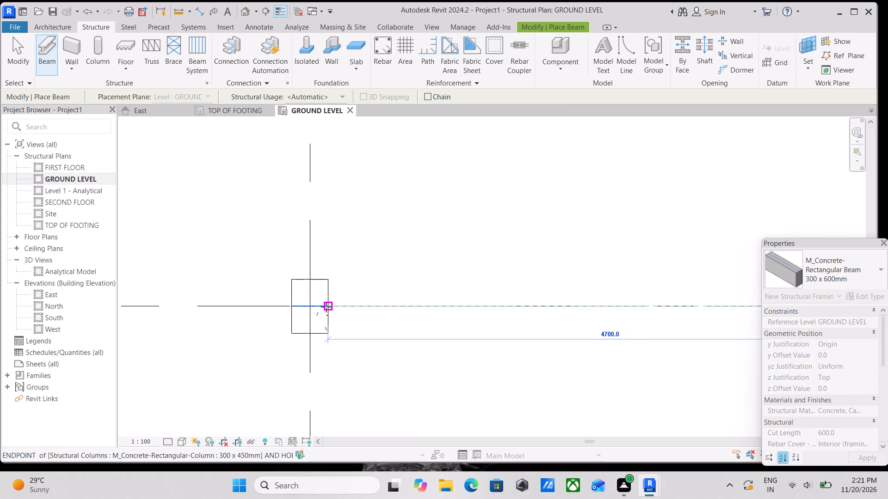
click(326, 309)
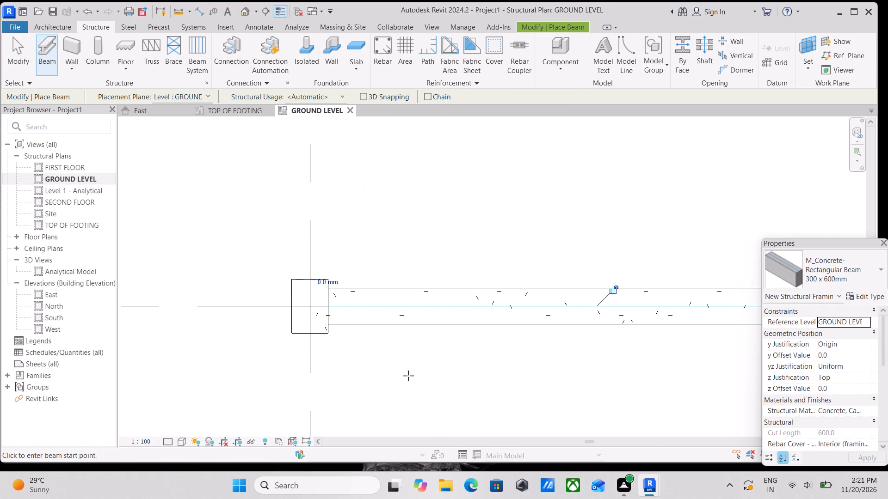
Place a 300 x 600mm concrete beam along grid D from the column at grid 4 to the facing side of the column at grid 3.
scroll(302, 323, up, 5)
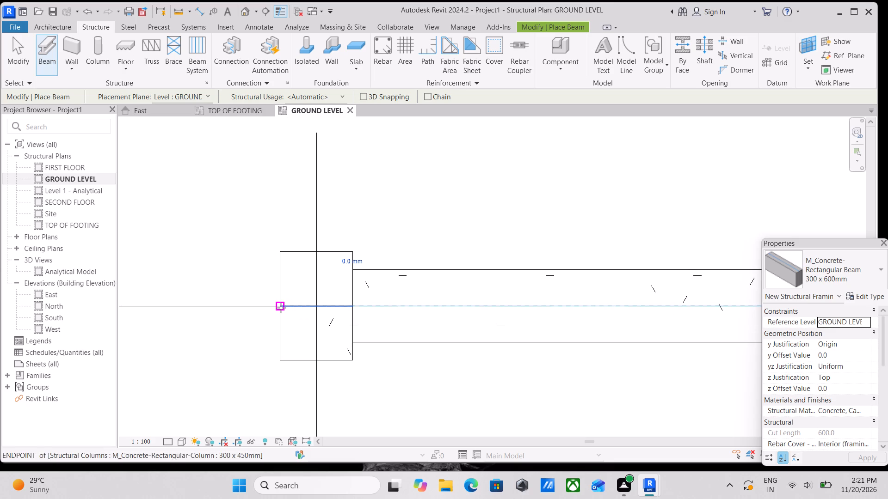
click(281, 308)
middle_drag(245, 305, 652, 272)
scroll(297, 304, down, 3)
middle_drag(297, 304, 605, 296)
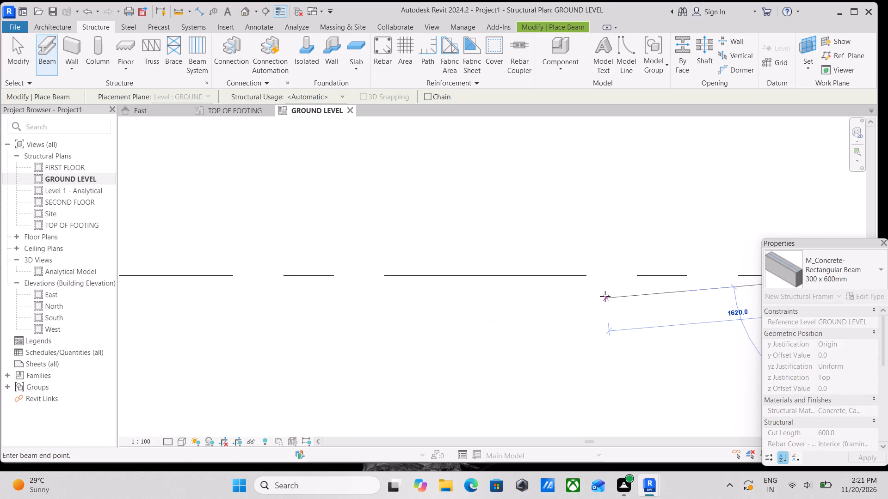
scroll(605, 296, down, 6)
scroll(496, 295, down, 1)
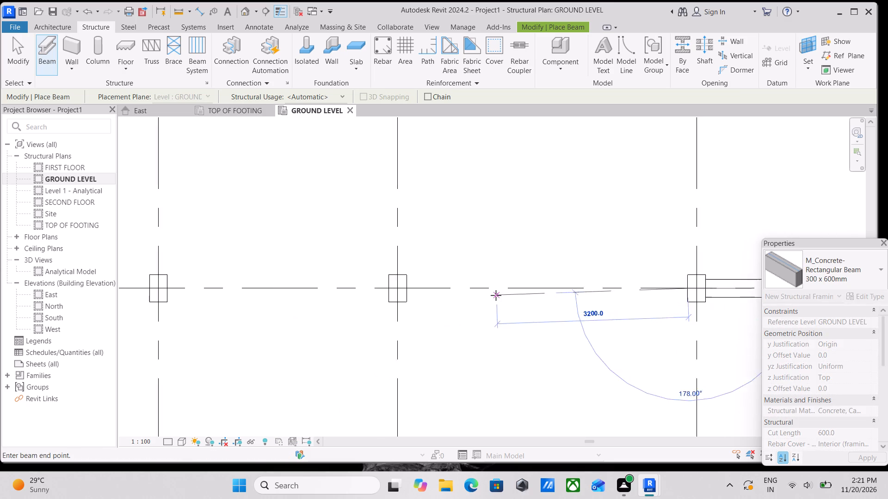
scroll(496, 295, down, 1)
middle_drag(496, 295, 592, 300)
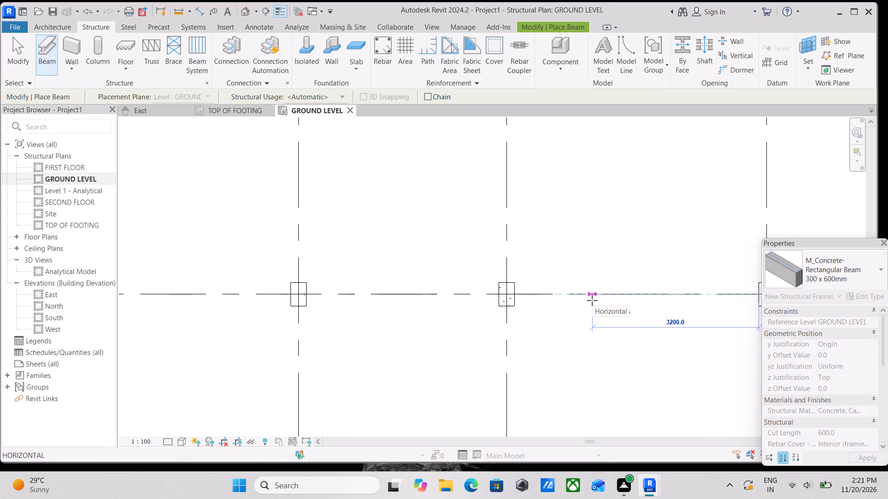
scroll(521, 293, up, 2)
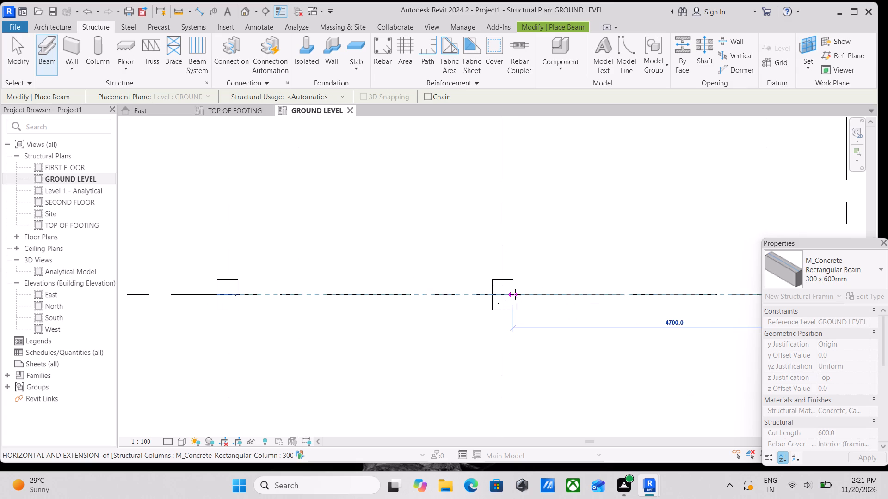
click(512, 295)
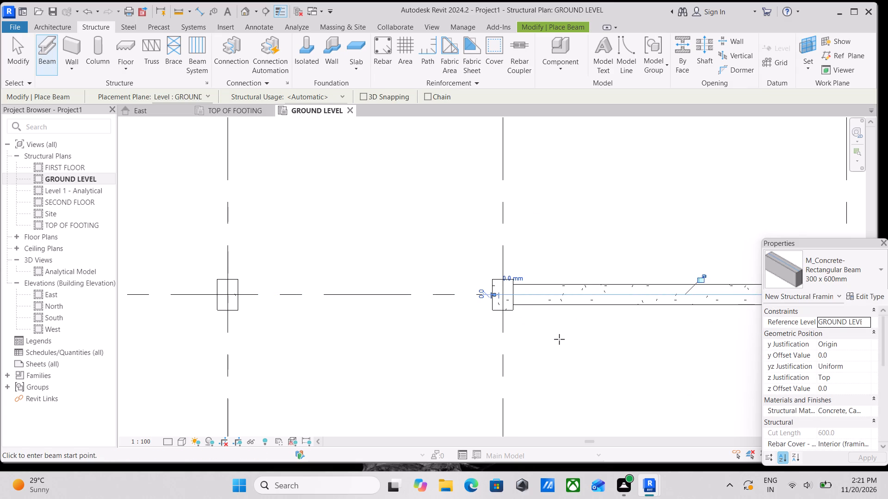
Place a 300 x 600mm concrete beam along grid D from the column at grid 3 to the facing side of the column at grid 2.
scroll(538, 335, up, 6)
scroll(452, 256, up, 11)
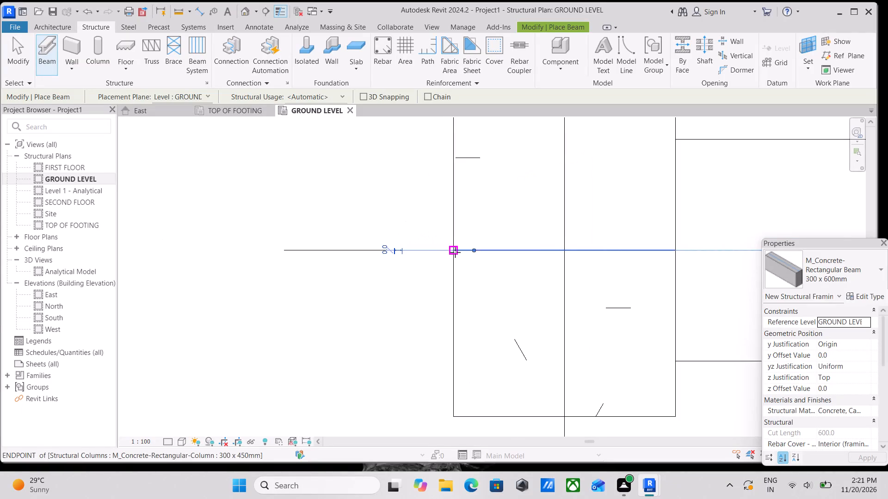
click(455, 252)
middle_drag(335, 260, 597, 269)
scroll(437, 270, down, 1)
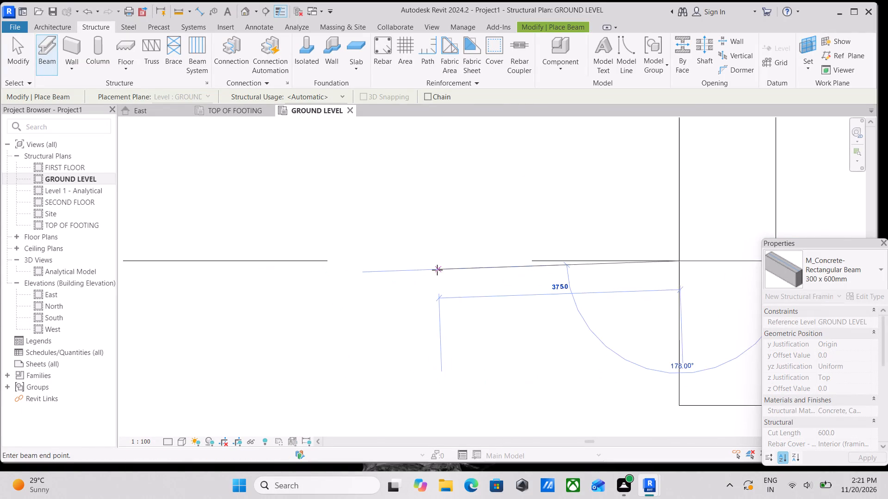
middle_drag(437, 270, 562, 271)
scroll(434, 265, down, 6)
middle_drag(401, 262, 571, 260)
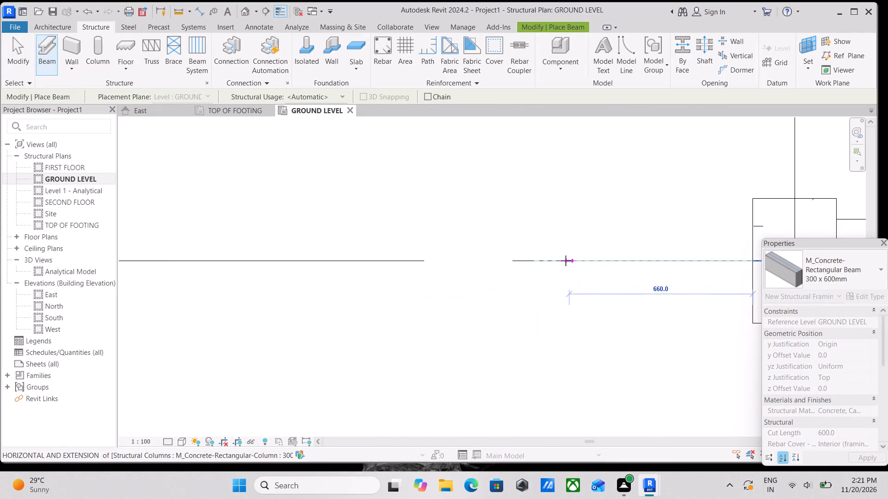
scroll(367, 260, down, 3)
middle_drag(367, 260, 676, 249)
middle_drag(450, 249, 596, 247)
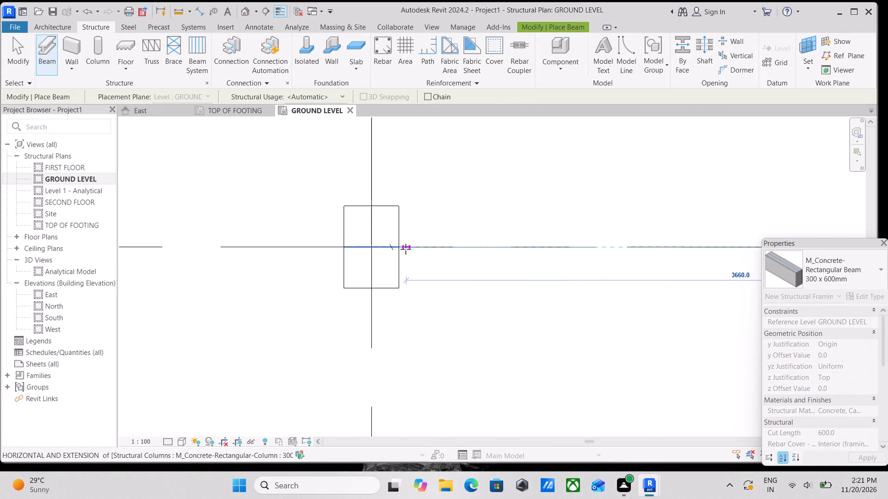
click(394, 248)
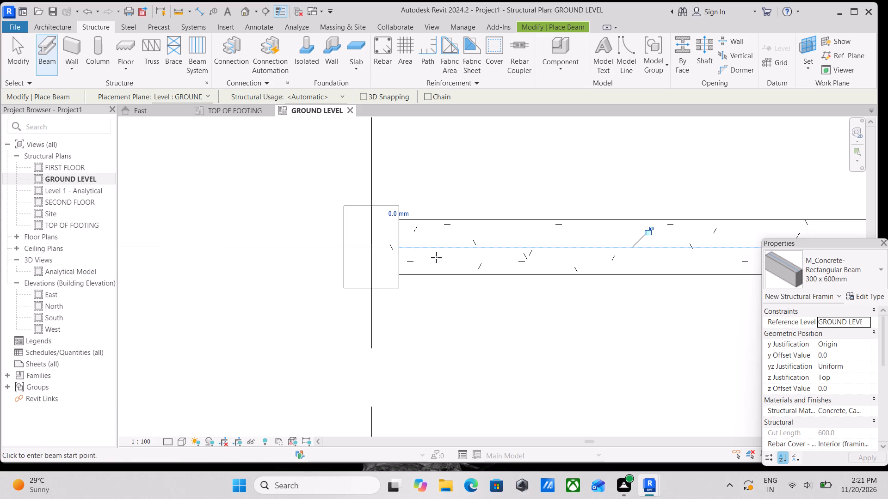
Place a 300 x 600mm concrete beam along grid D from the column at grid 2 to the facing side of the column at grid 1.
scroll(370, 228, up, 3)
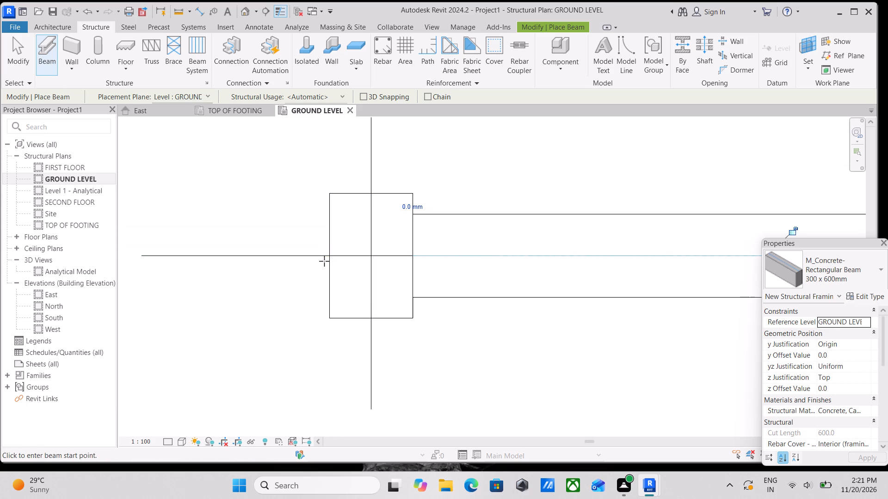
click(332, 260)
middle_drag(270, 263, 835, 234)
scroll(478, 227, down, 3)
middle_drag(478, 227, 861, 228)
scroll(431, 221, down, 1)
middle_drag(431, 221, 758, 234)
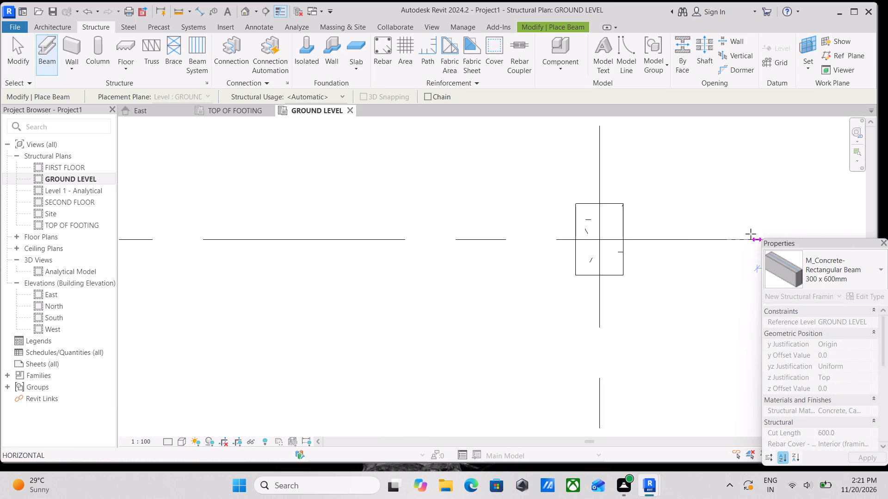
click(620, 241)
Place a 300 x 600mm concrete beam along grid 1 between the facing sides of the columns at grids D and C.
scroll(620, 241, down, 17)
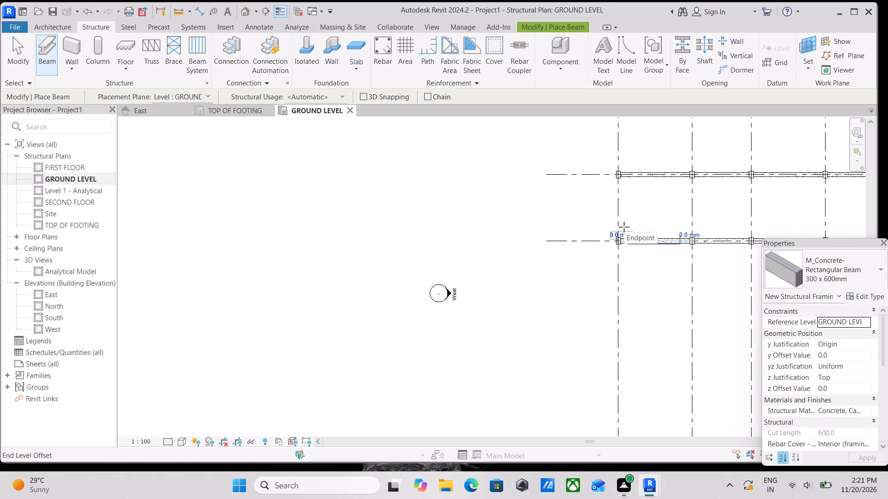
scroll(630, 250, up, 1)
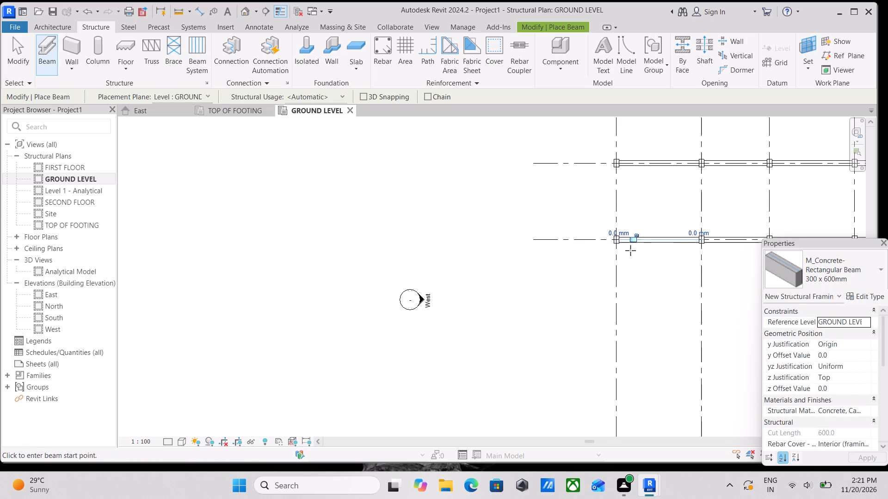
scroll(630, 250, up, 18)
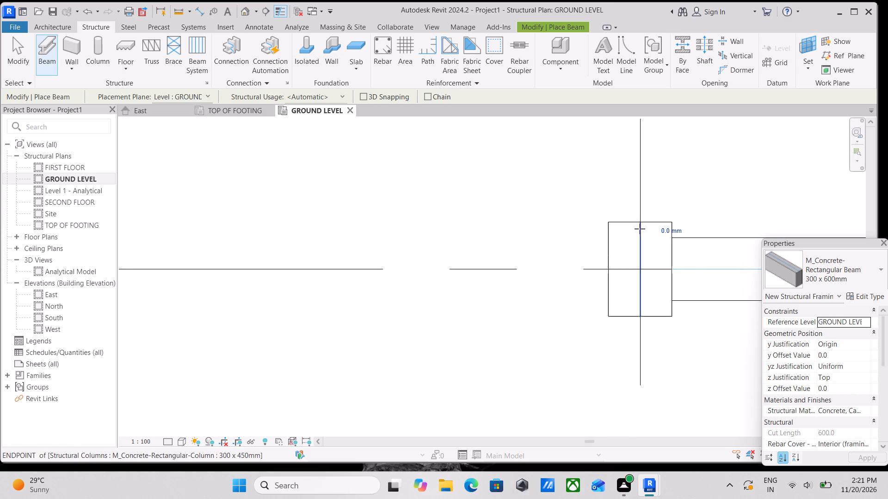
click(639, 225)
middle_drag(642, 180, 648, 400)
scroll(648, 400, up, 1)
scroll(654, 192, down, 1)
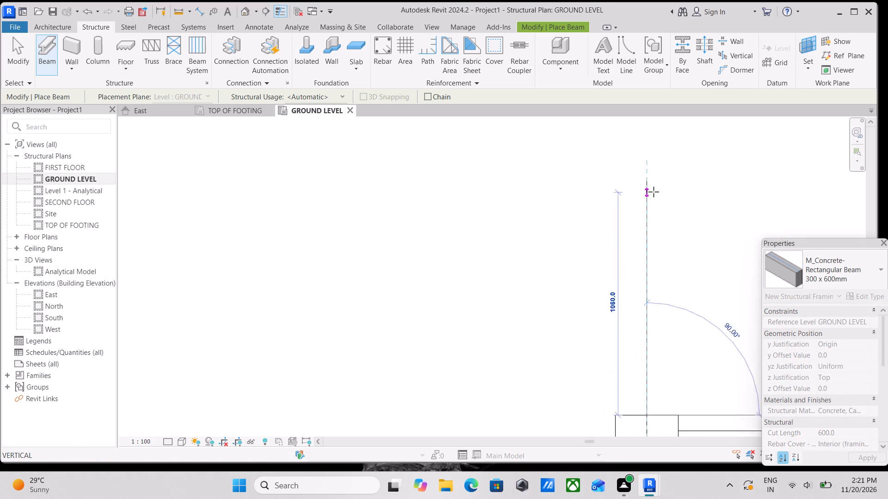
scroll(654, 192, down, 5)
middle_drag(651, 193, 644, 387)
middle_drag(640, 216, 646, 406)
scroll(654, 391, up, 1)
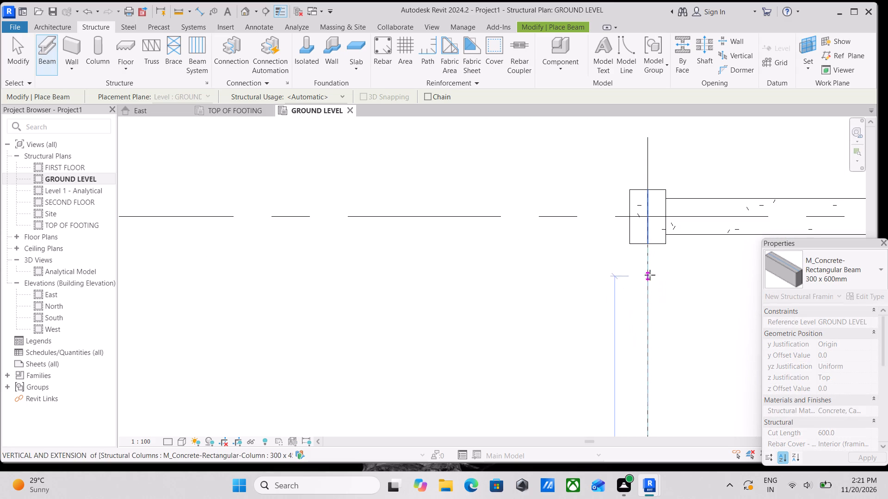
click(643, 242)
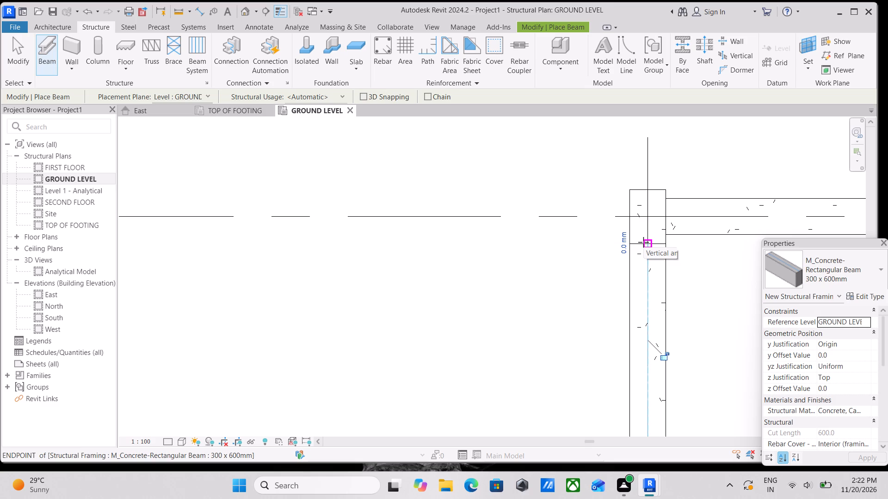
Place a 300 x 600mm concrete beam along grid 1 between the facing sides of the columns at grids C and B.
scroll(684, 214, down, 2)
middle_drag(676, 219, 665, 300)
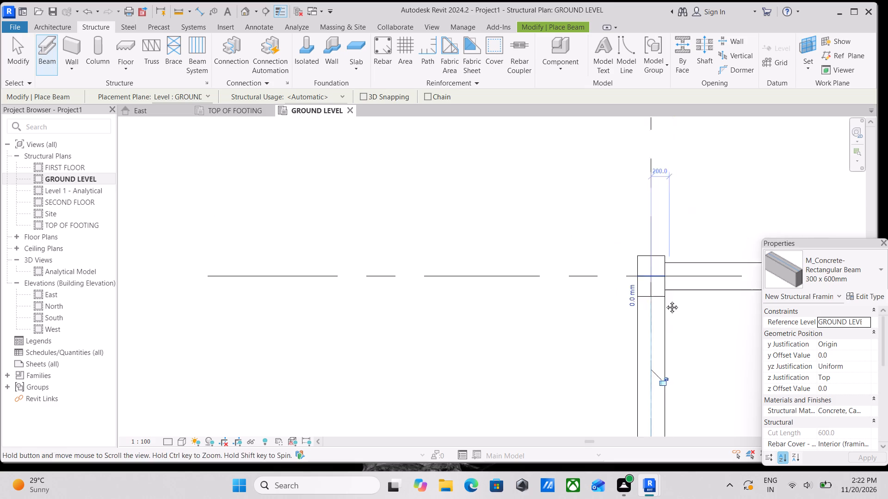
middle_drag(665, 300, 664, 304)
scroll(638, 280, up, 3)
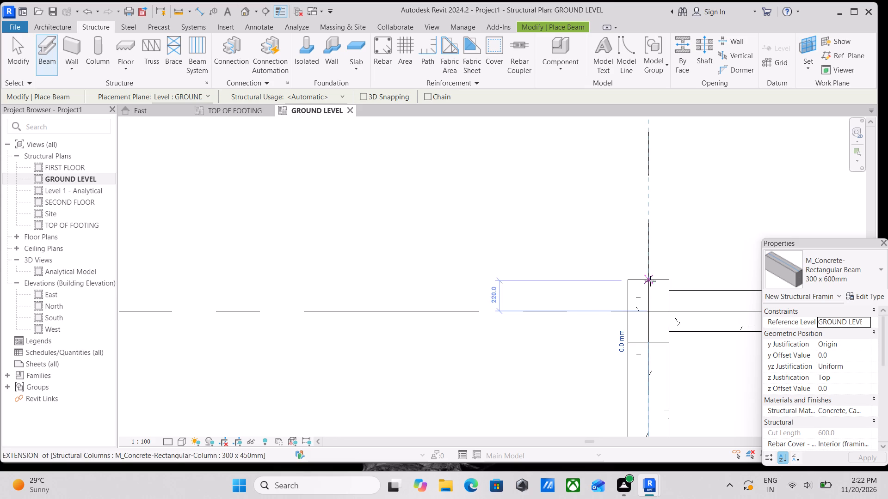
click(650, 283)
middle_drag(651, 218, 628, 347)
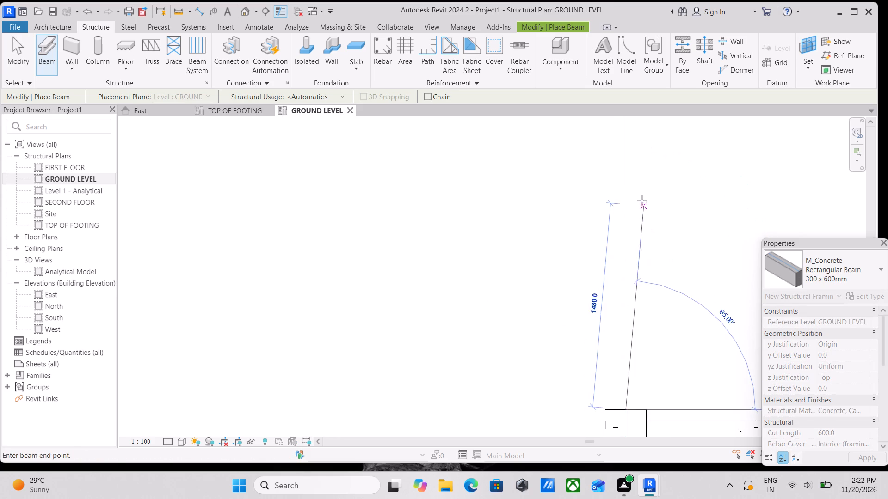
scroll(642, 200, down, 2)
middle_drag(625, 210, 630, 306)
scroll(628, 211, down, 2)
middle_drag(627, 213, 627, 360)
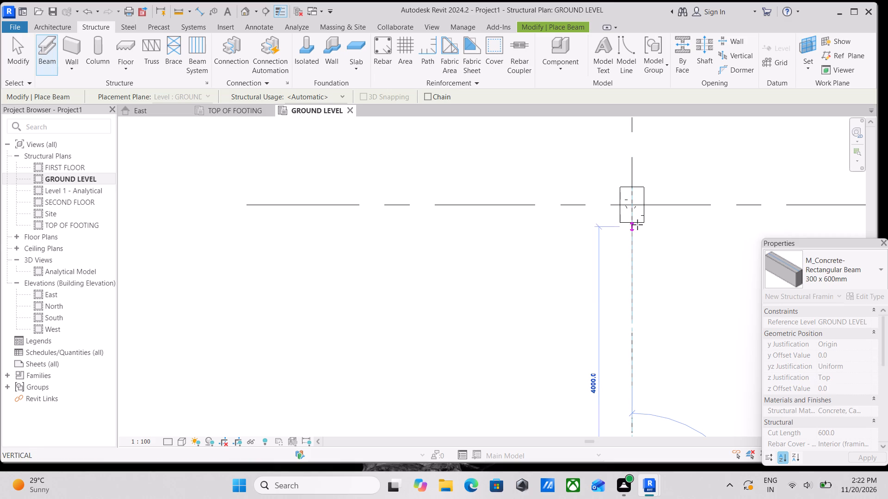
scroll(636, 223, up, 4)
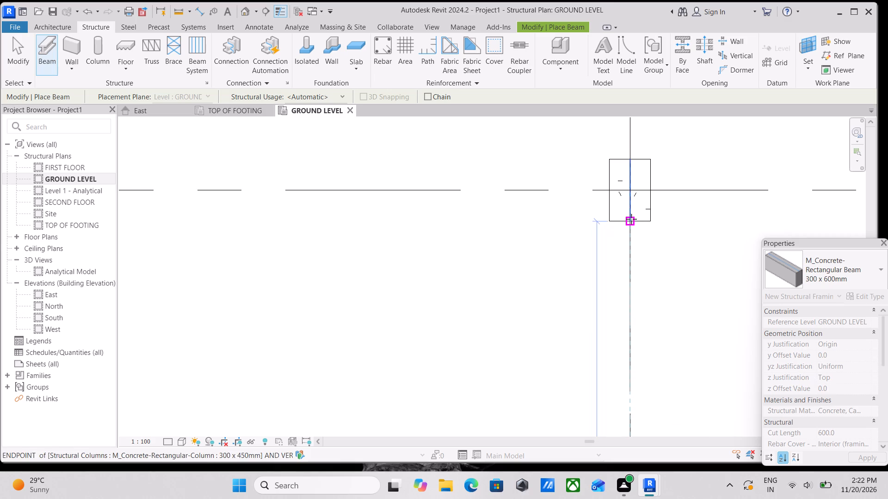
click(631, 219)
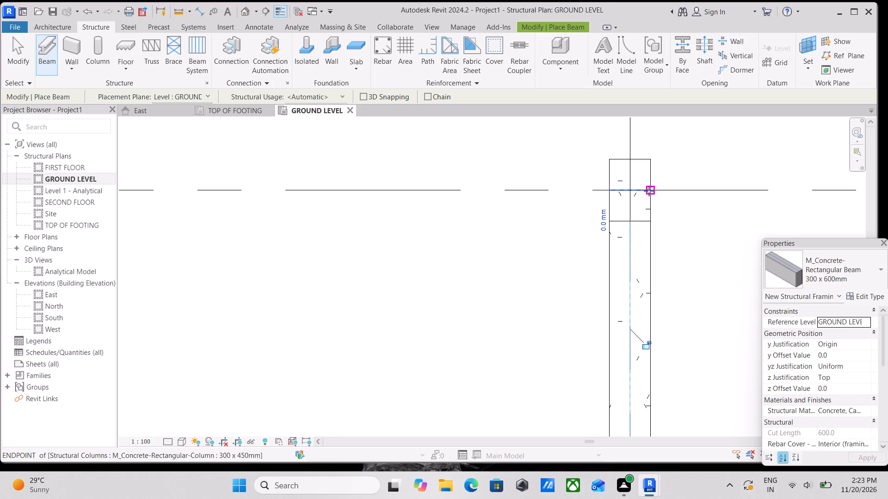
Place a 300 x 600mm concrete beam along grid B from the column at grid 1 to the facing side of the column at grid 2.
click(649, 191)
middle_drag(697, 178, 583, 186)
scroll(598, 190, down, 1)
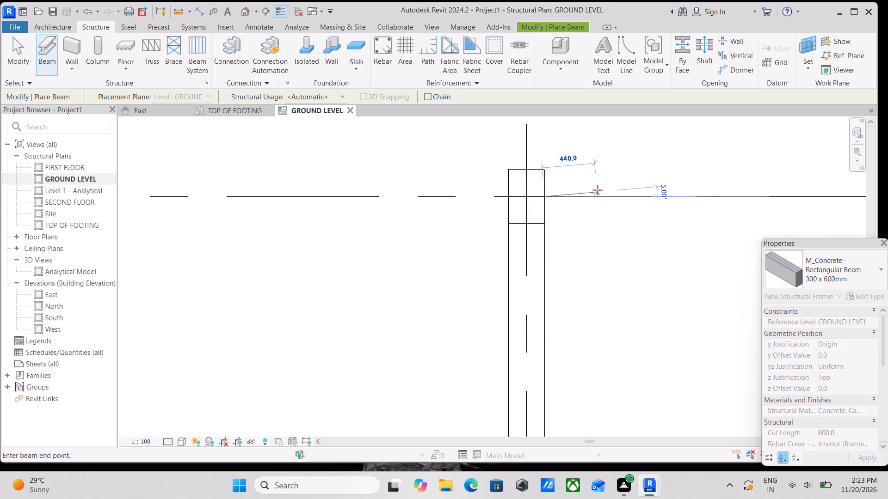
middle_drag(597, 190, 465, 191)
middle_drag(625, 200, 530, 205)
middle_drag(625, 193, 514, 202)
scroll(514, 202, down, 1)
middle_drag(610, 202, 524, 205)
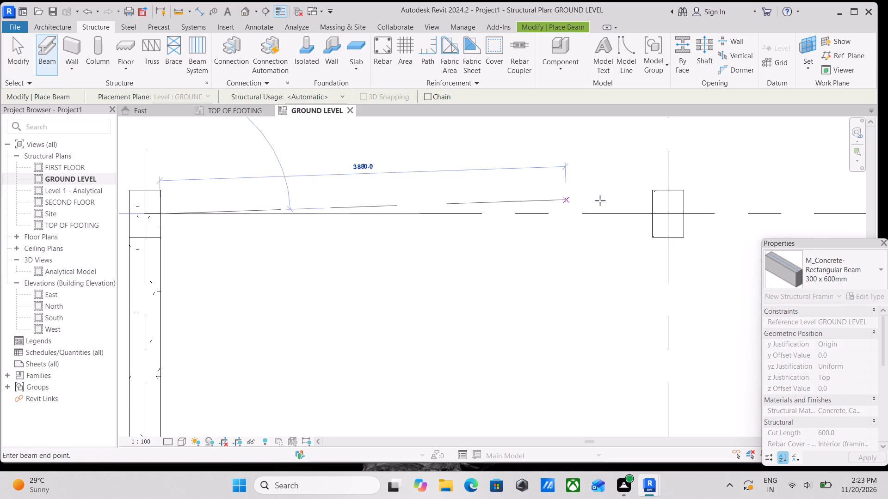
middle_drag(578, 203, 505, 207)
click(580, 219)
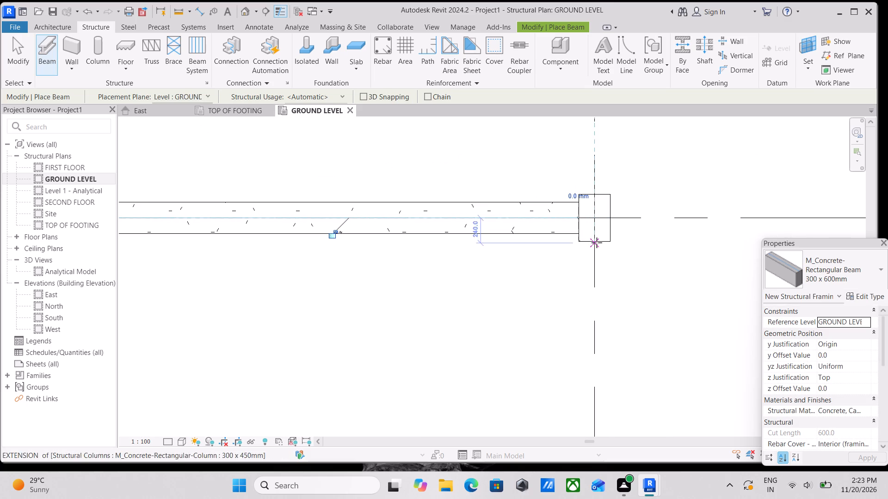
Place a 300 x 600mm concrete beam along grid B from the column at grid 2 to the facing side of the column at grid 3.
middle_drag(602, 231, 491, 246)
scroll(501, 235, up, 2)
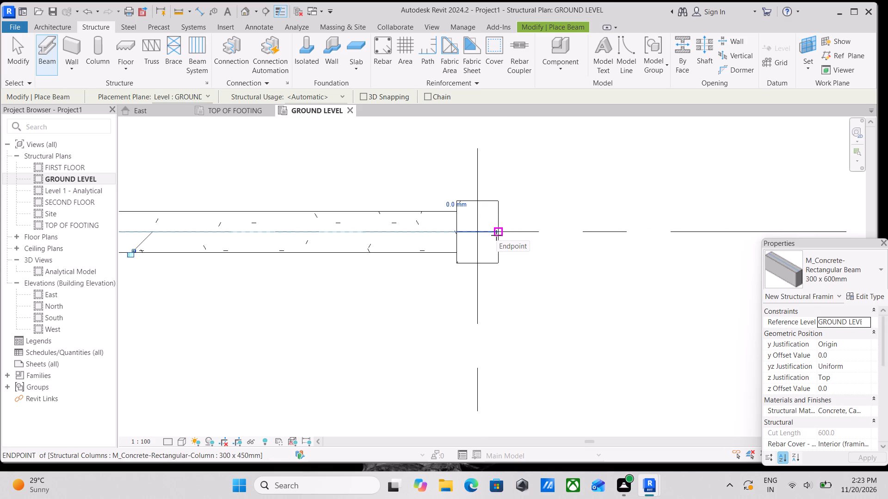
click(496, 235)
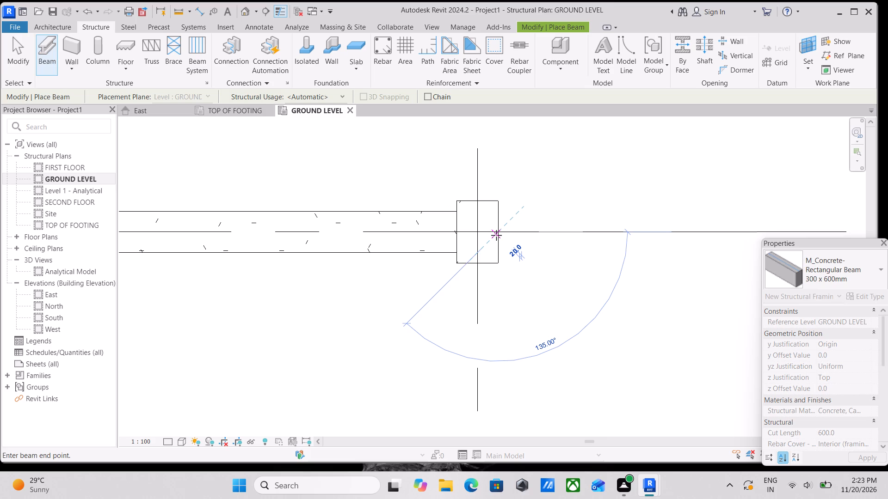
scroll(496, 235, down, 1)
middle_drag(496, 235, 366, 249)
scroll(503, 234, down, 1)
middle_drag(503, 234, 437, 243)
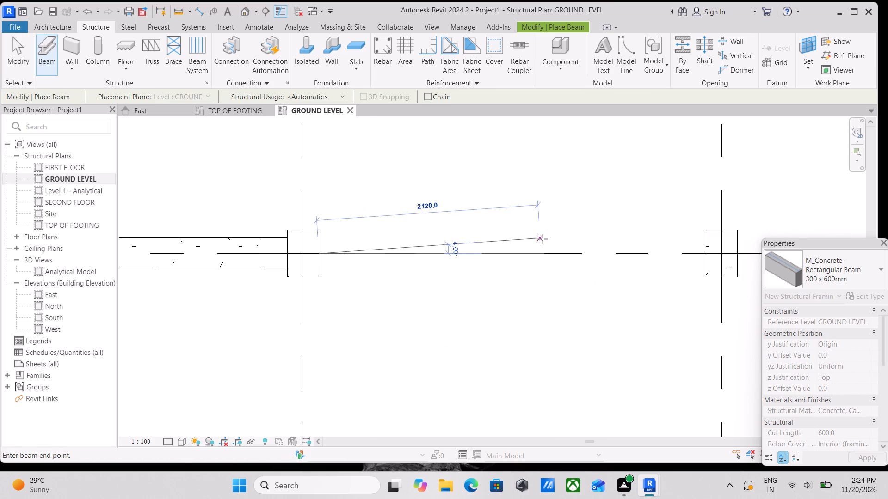
middle_drag(528, 242, 480, 249)
click(661, 261)
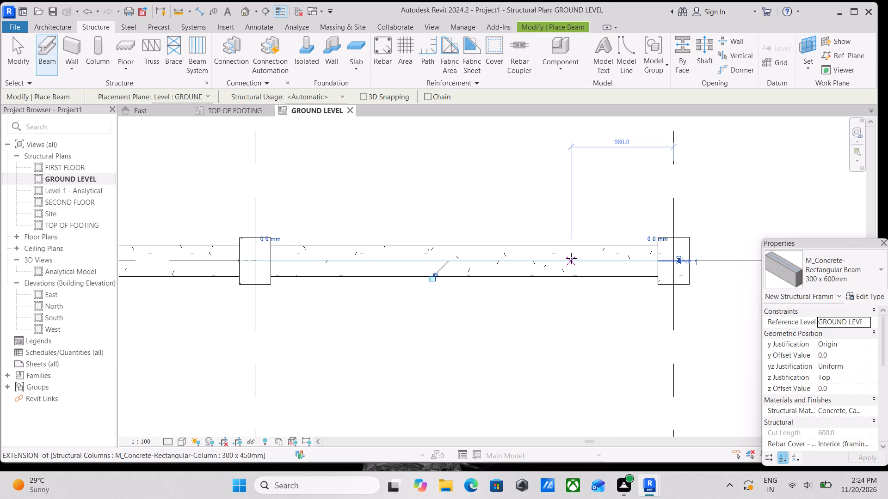
Place a 300 x 600mm concrete beam along grid B between the facing sides of the columns at grids 3 and 4.
scroll(605, 237, down, 3)
scroll(674, 264, up, 3)
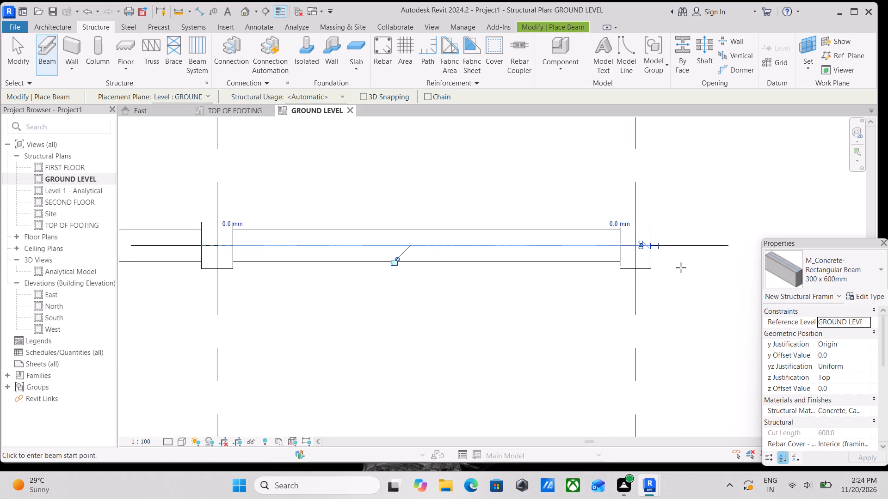
scroll(635, 208, up, 3)
scroll(677, 270, up, 11)
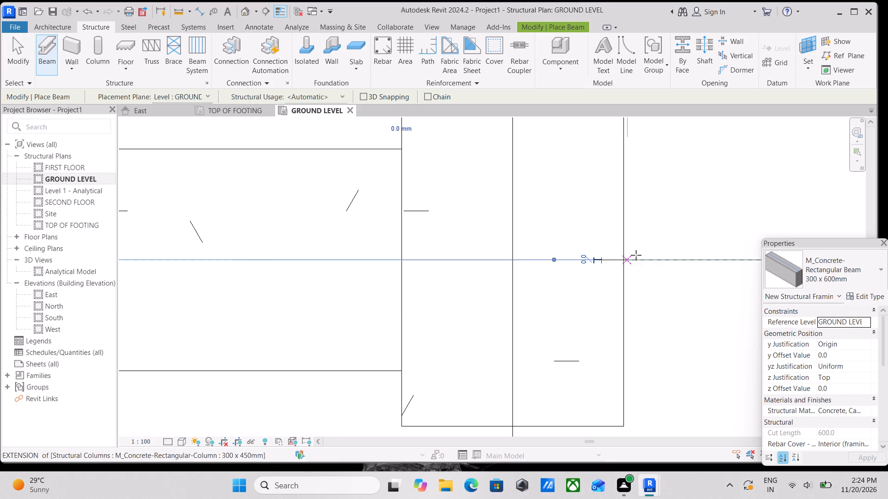
scroll(716, 304, down, 1)
scroll(589, 310, down, 4)
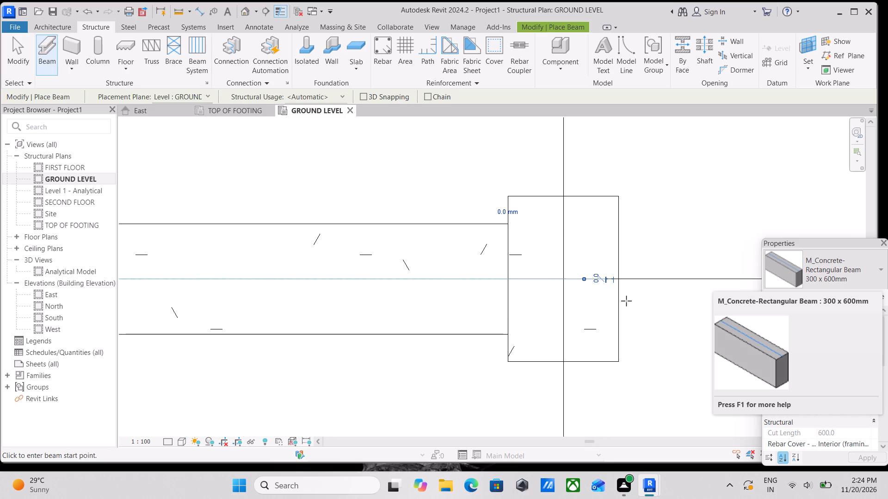
scroll(676, 215, up, 1)
scroll(689, 196, down, 2)
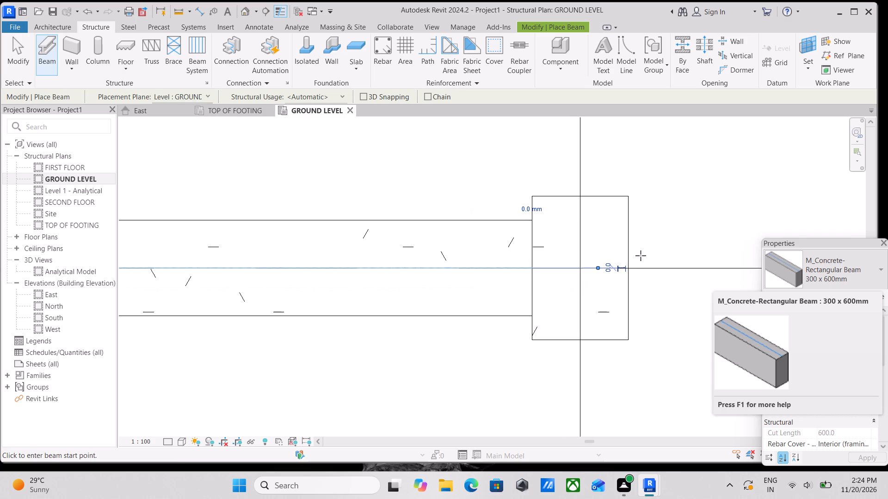
scroll(636, 263, up, 2)
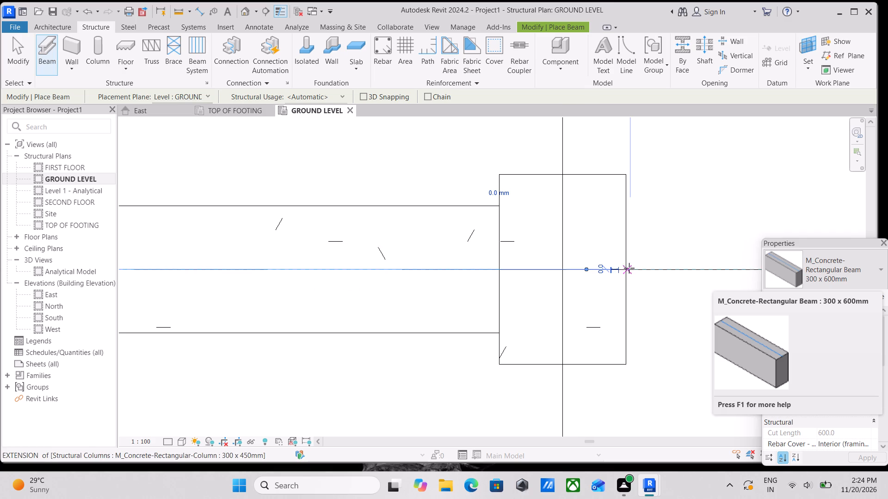
click(625, 270)
scroll(646, 268, down, 2)
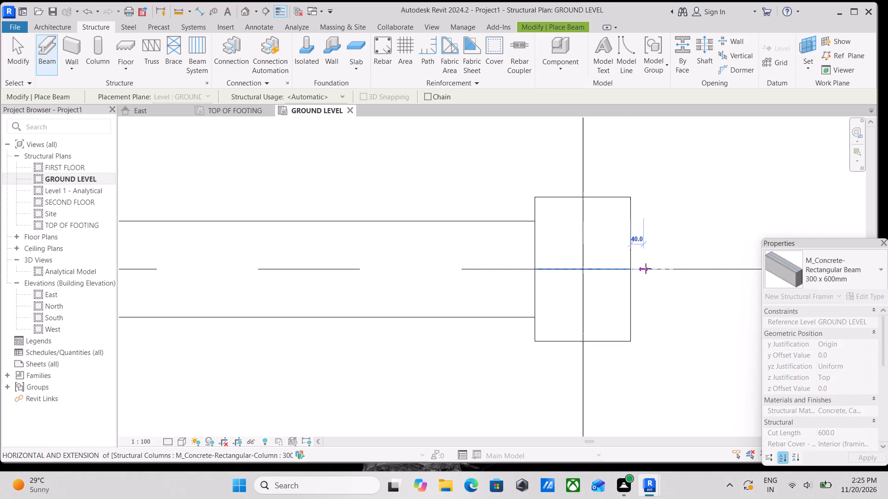
middle_drag(646, 268, 618, 262)
scroll(618, 262, up, 1)
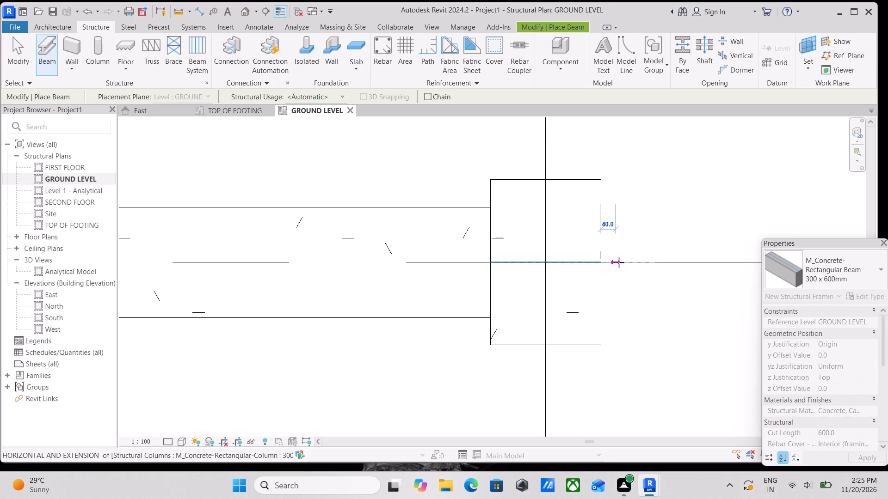
scroll(629, 263, down, 1)
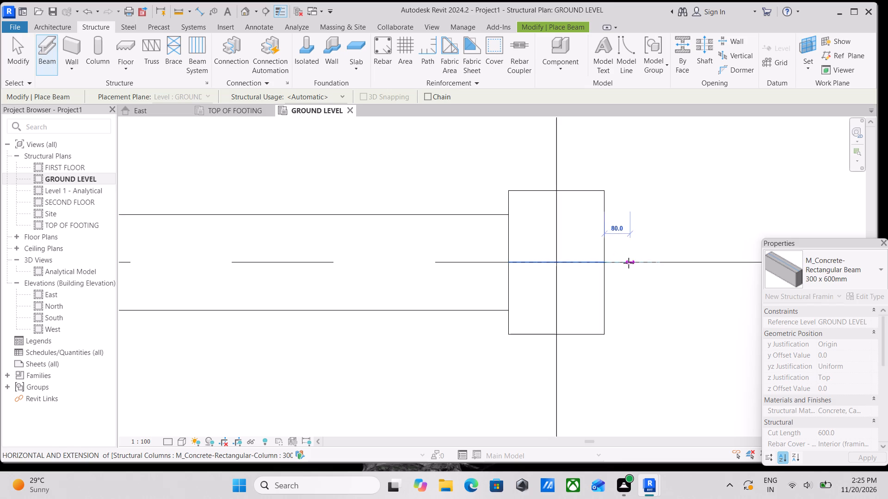
middle_drag(629, 263, 557, 281)
scroll(580, 280, down, 2)
middle_drag(580, 280, 544, 281)
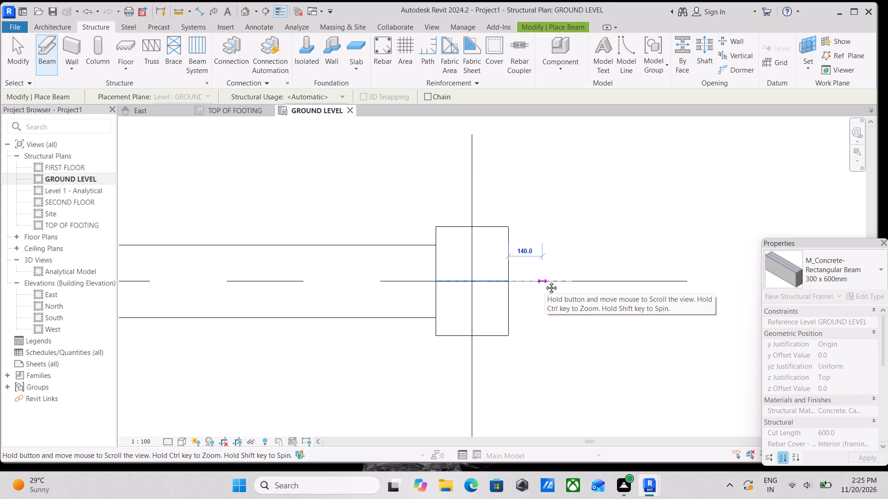
middle_drag(544, 281, 543, 280)
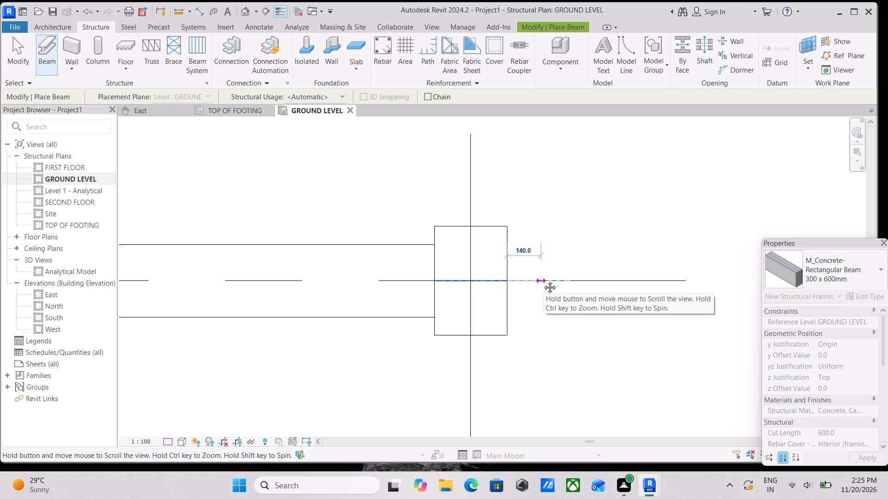
middle_drag(543, 280, 544, 280)
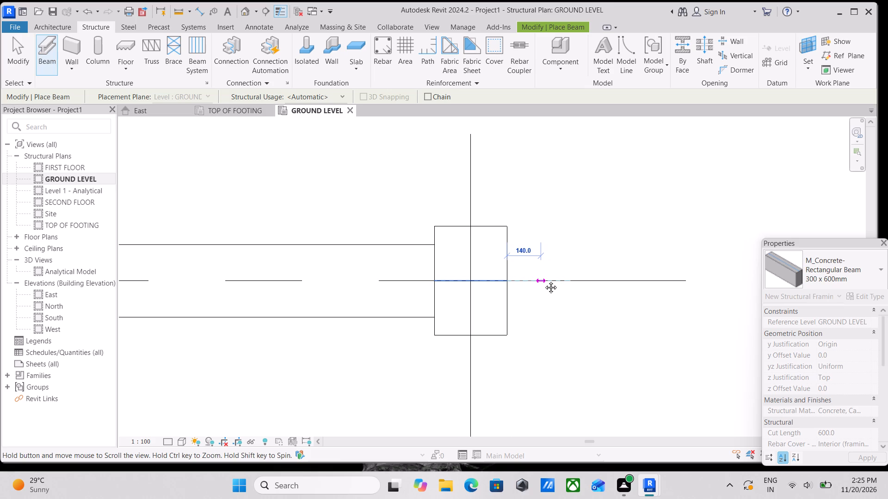
middle_drag(544, 280, 542, 280)
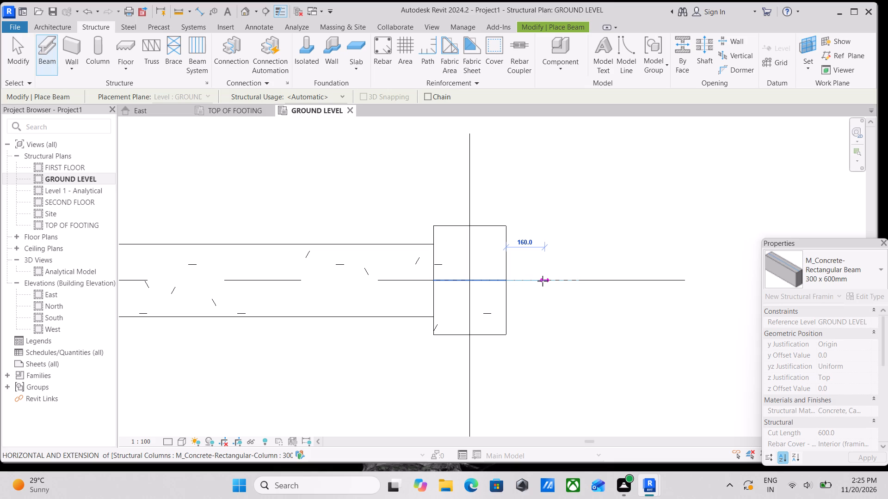
scroll(617, 288, down, 2)
middle_drag(617, 288, 420, 341)
scroll(628, 320, down, 1)
middle_drag(618, 320, 586, 319)
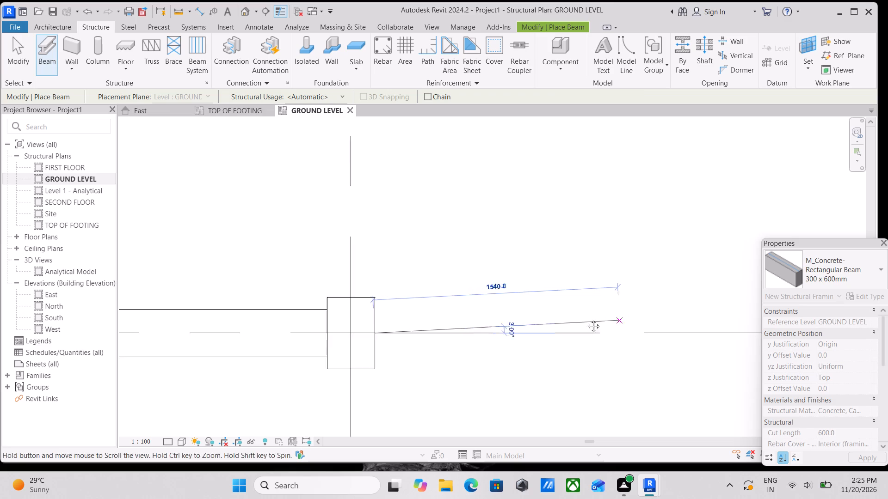
middle_drag(586, 319, 543, 316)
scroll(607, 329, down, 2)
middle_drag(607, 329, 567, 332)
scroll(609, 335, down, 1)
middle_drag(609, 335, 574, 336)
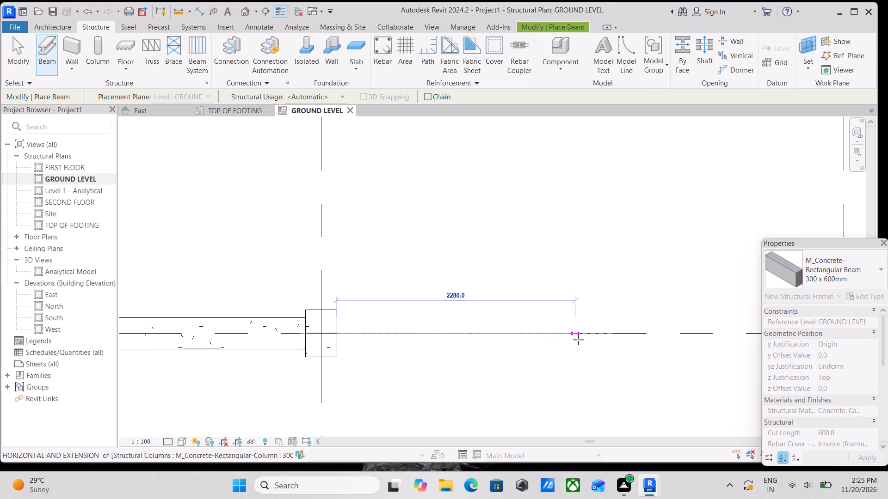
scroll(612, 332, down, 3)
middle_drag(612, 332, 572, 335)
middle_drag(669, 328, 632, 333)
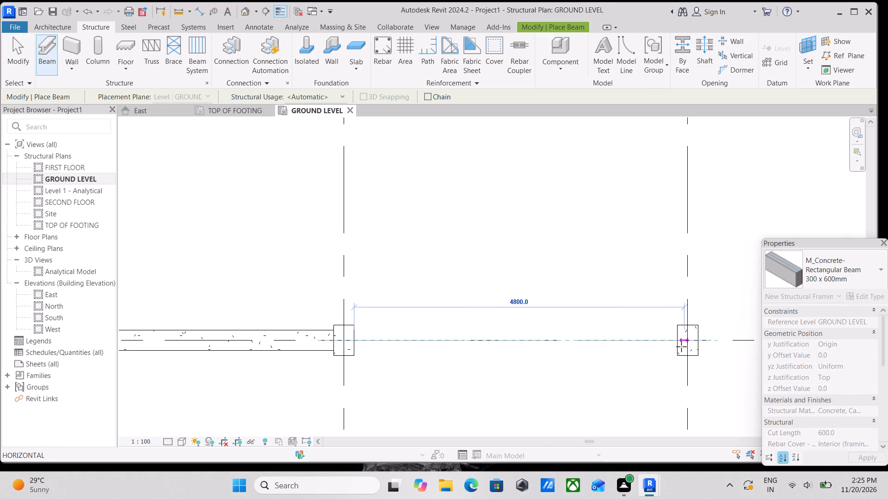
click(678, 342)
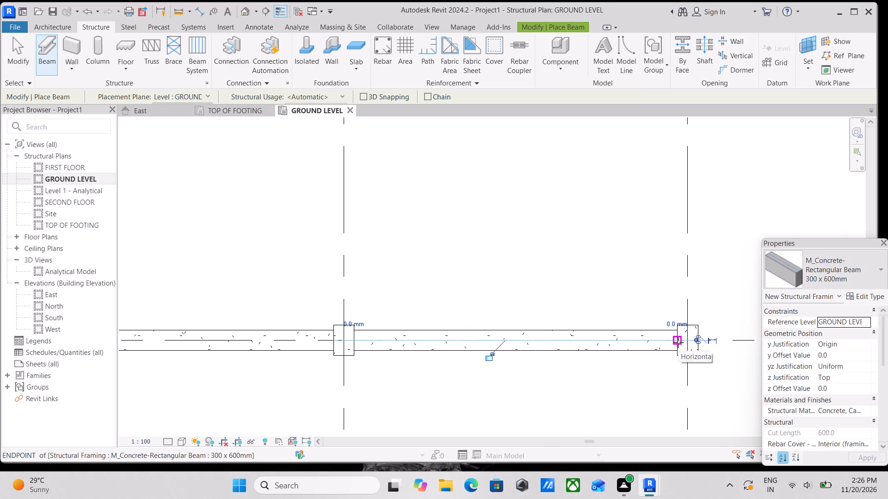
Place a 300 x 600mm concrete beam along grid B between the facing sides of the columns at grids 4 and 5.
scroll(674, 346, down, 3)
middle_drag(647, 358, 544, 337)
scroll(649, 332, up, 12)
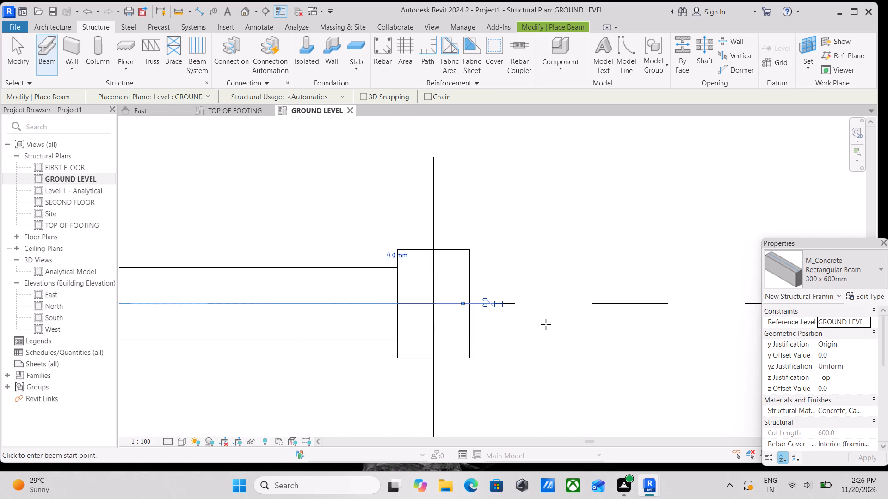
scroll(545, 324, up, 8)
middle_drag(574, 341, 665, 392)
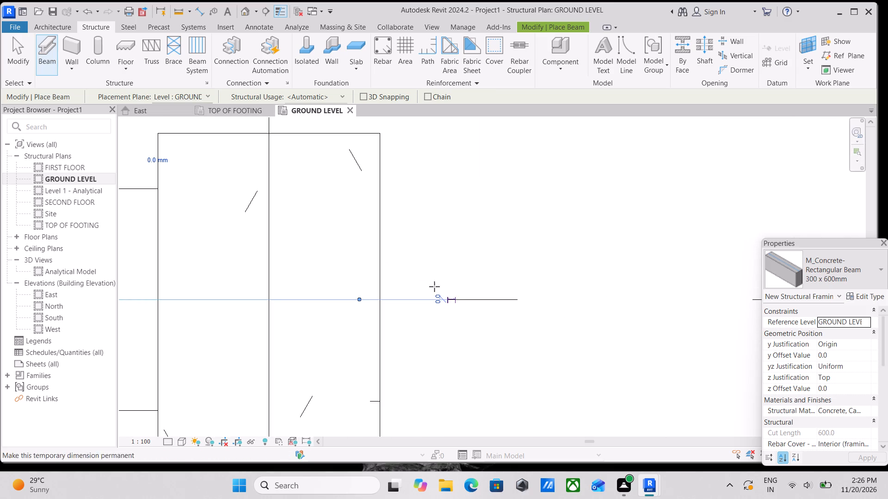
click(378, 302)
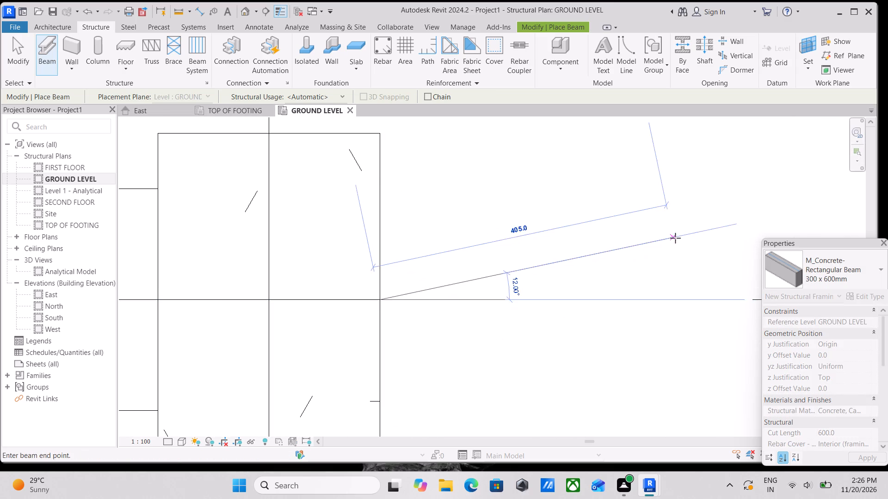
middle_drag(675, 238, 501, 242)
scroll(633, 267, down, 10)
middle_drag(636, 270, 595, 270)
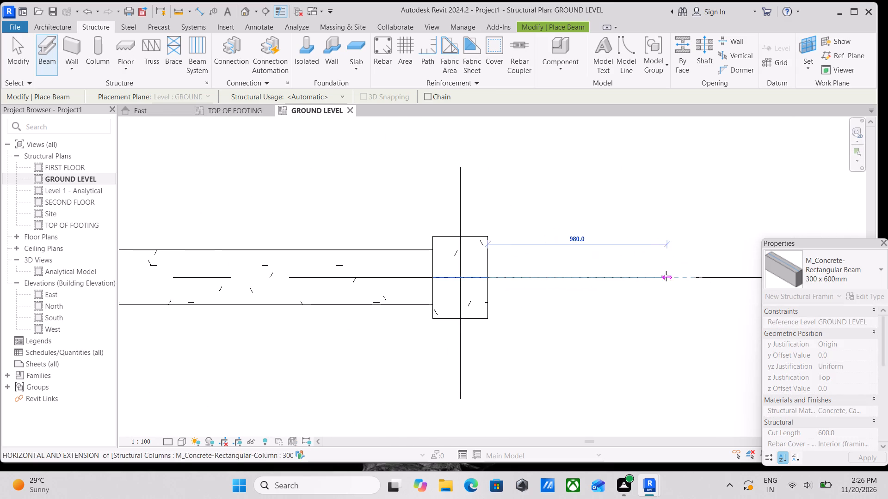
middle_drag(661, 275, 549, 282)
middle_drag(685, 280, 590, 291)
scroll(729, 286, down, 2)
middle_drag(729, 286, 620, 286)
middle_drag(740, 278, 593, 279)
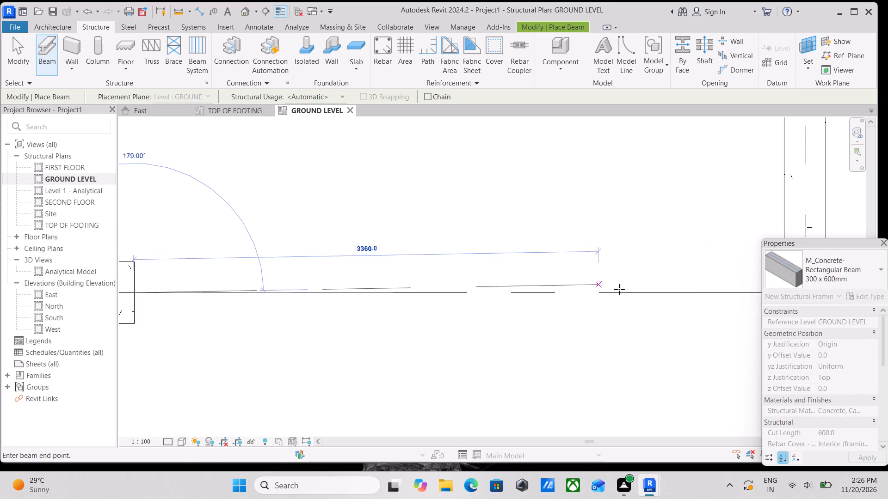
scroll(721, 280, down, 1)
middle_drag(714, 280, 632, 286)
click(698, 302)
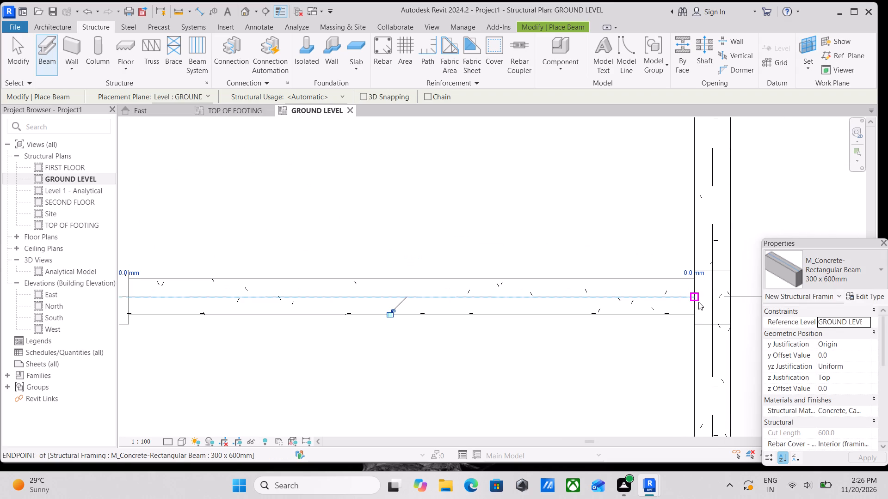
key(Escape)
scroll(703, 269, down, 4)
scroll(639, 320, down, 3)
middle_drag(640, 319, 663, 219)
scroll(634, 317, down, 3)
middle_drag(634, 317, 670, 308)
scroll(653, 361, down, 6)
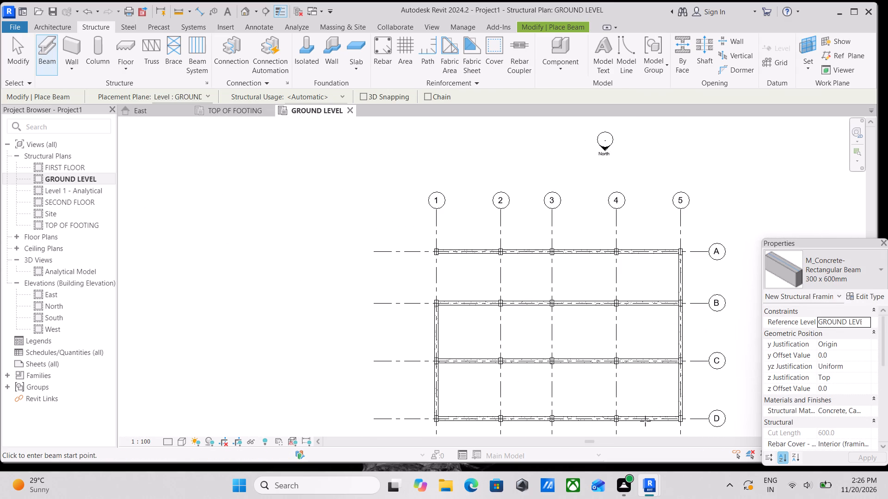
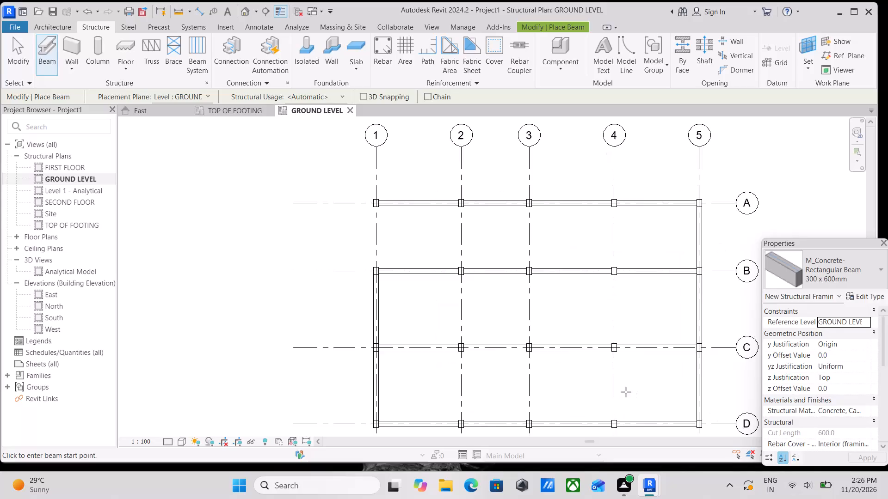
Place a 300 x 600mm concrete rectangular beam along grid 4 between the columns at grids D and C.
scroll(627, 417, up, 4)
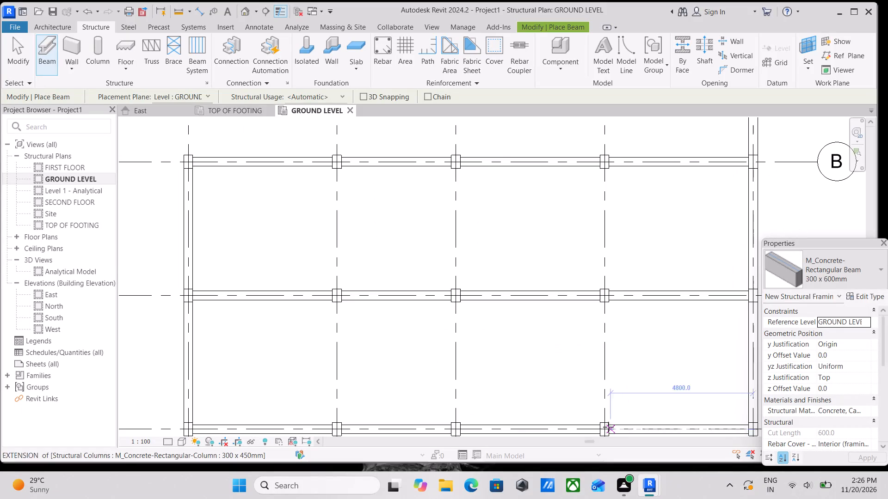
scroll(606, 426, up, 2)
click(605, 423)
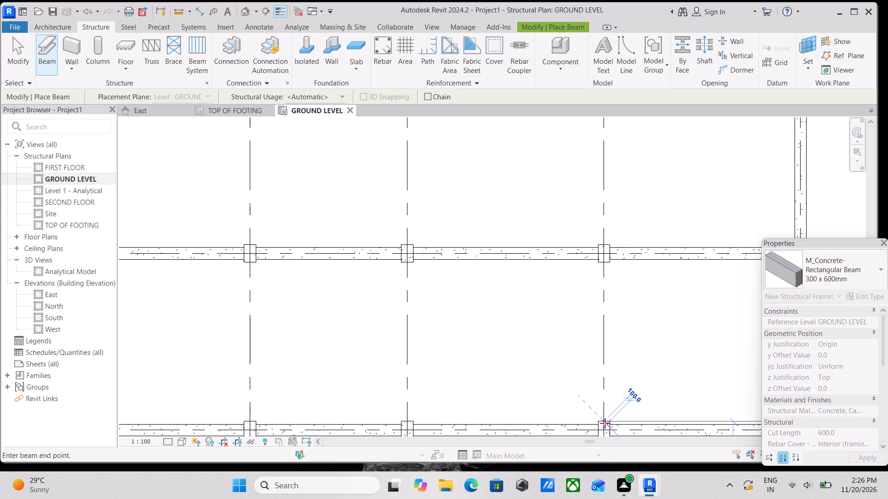
middle_drag(593, 374, 610, 444)
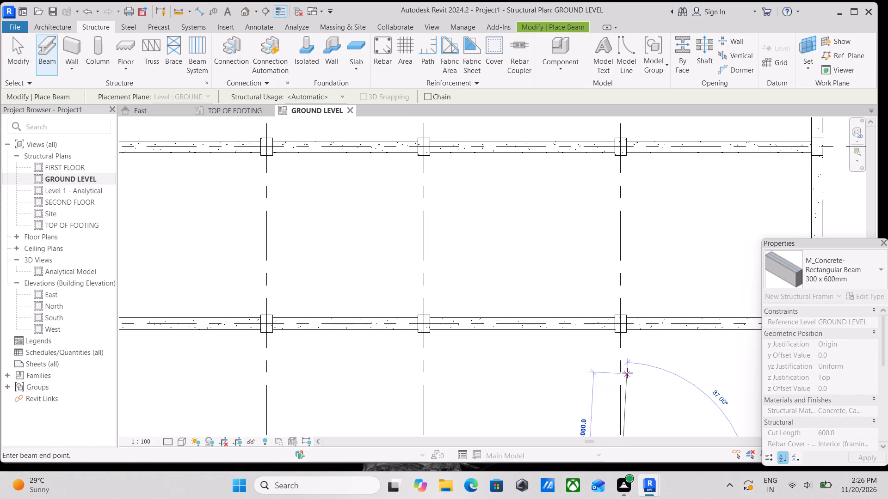
click(621, 331)
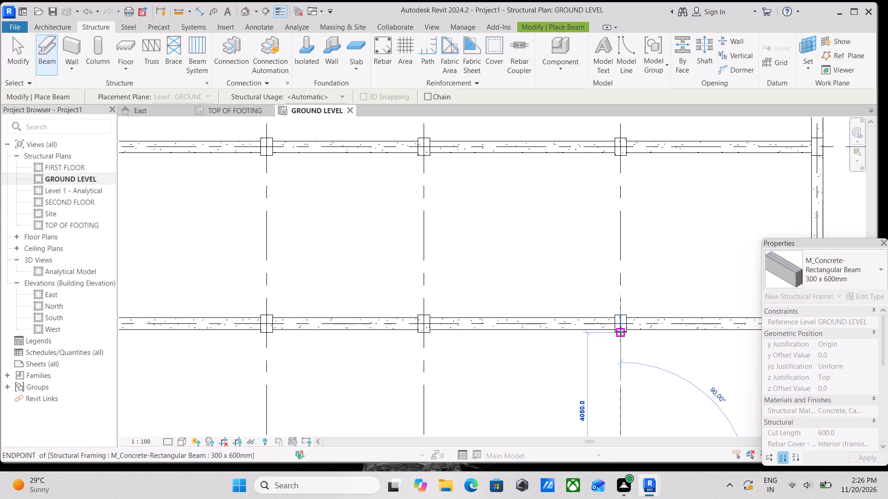
Place a 300 x 600mm concrete beam along grid 4 from the column at grid C to the column at grid B.
scroll(635, 299, up, 6)
scroll(607, 328, up, 8)
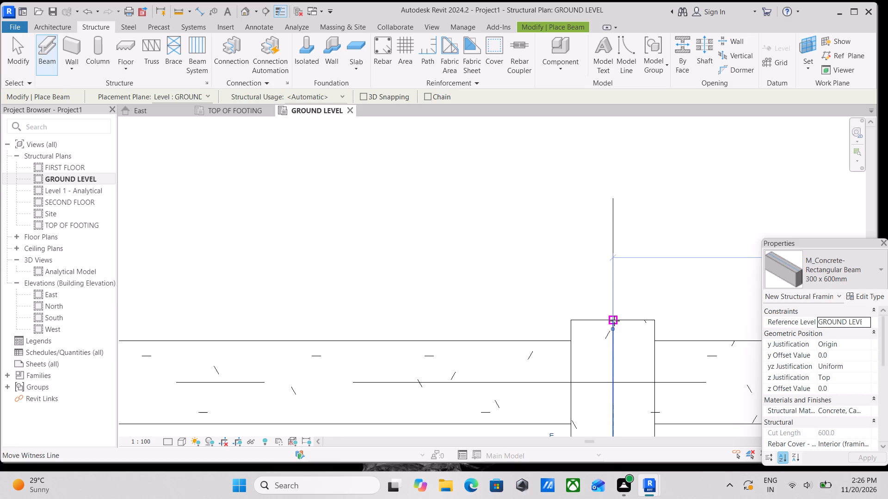
click(614, 321)
middle_drag(626, 292, 692, 466)
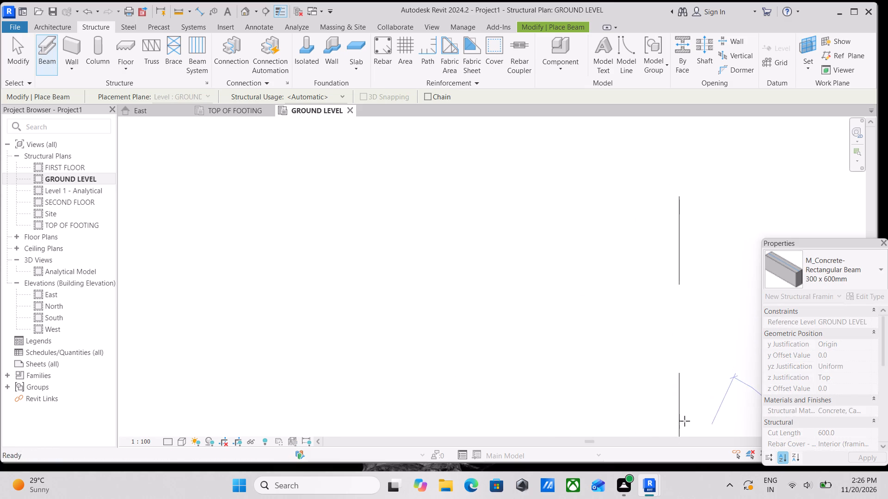
scroll(681, 366, down, 4)
middle_drag(681, 366, 688, 452)
scroll(686, 329, down, 10)
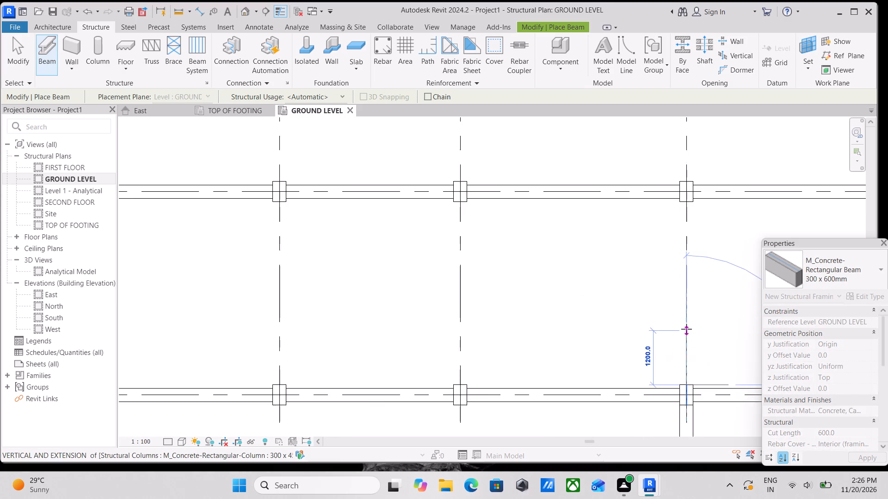
scroll(686, 329, down, 1)
middle_drag(686, 329, 693, 385)
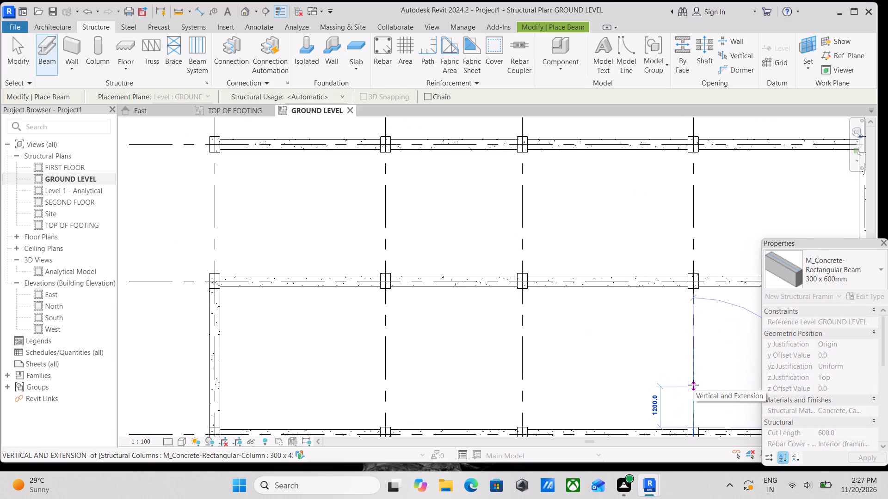
middle_drag(693, 385, 693, 410)
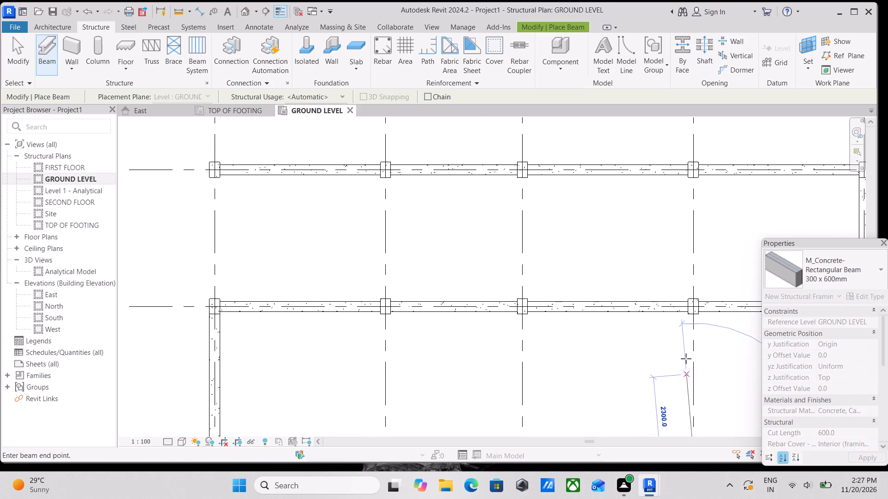
click(696, 314)
Place a 300 x 600mm concrete beam along grid 4 from the column at grid B to the column at grid A.
middle_drag(703, 363, 641, 411)
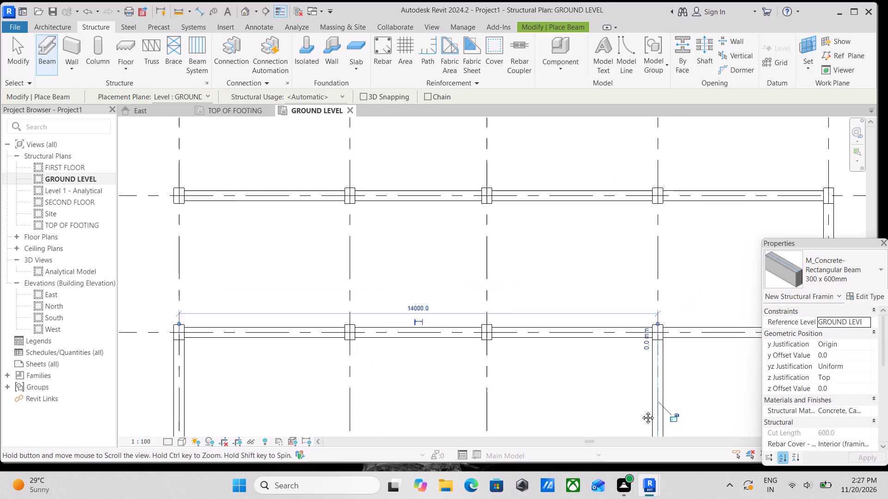
middle_drag(641, 411, 648, 426)
scroll(624, 364, up, 18)
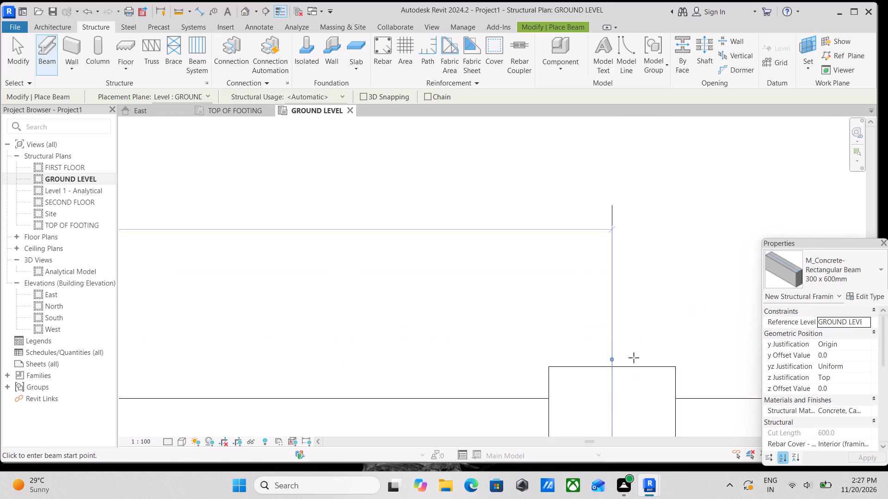
scroll(634, 358, up, 1)
click(607, 371)
middle_drag(646, 272, 688, 386)
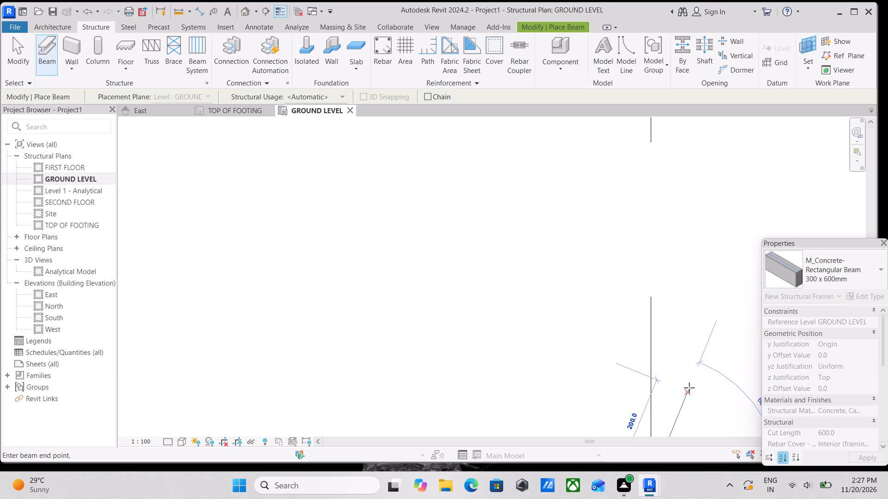
scroll(678, 377, down, 3)
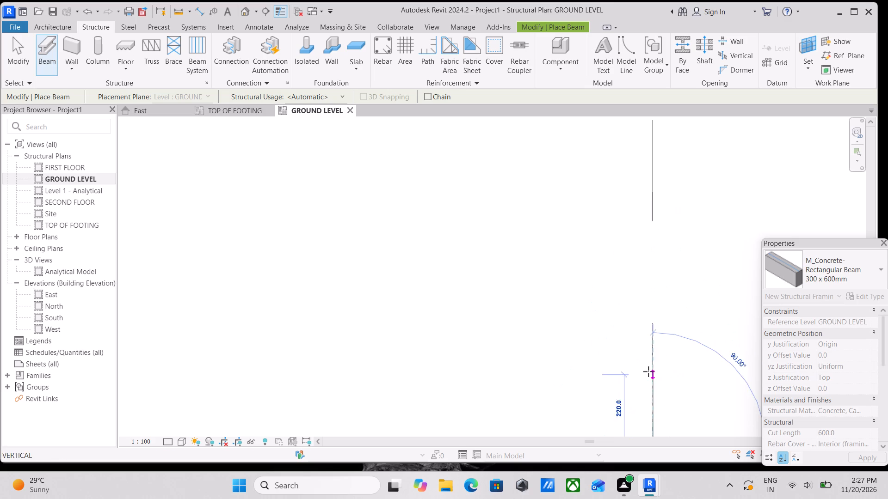
middle_drag(648, 371, 664, 393)
scroll(666, 174, down, 6)
middle_drag(669, 172, 691, 323)
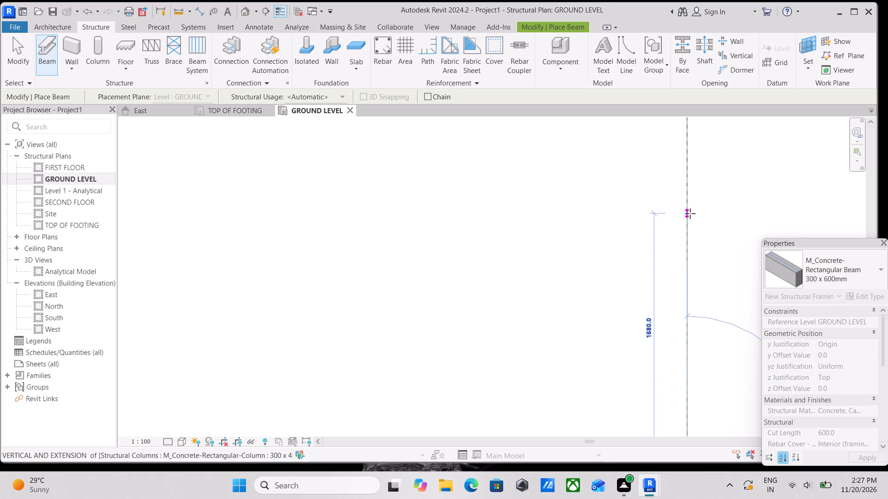
middle_drag(705, 244, 710, 411)
scroll(694, 233, down, 1)
middle_drag(695, 233, 709, 359)
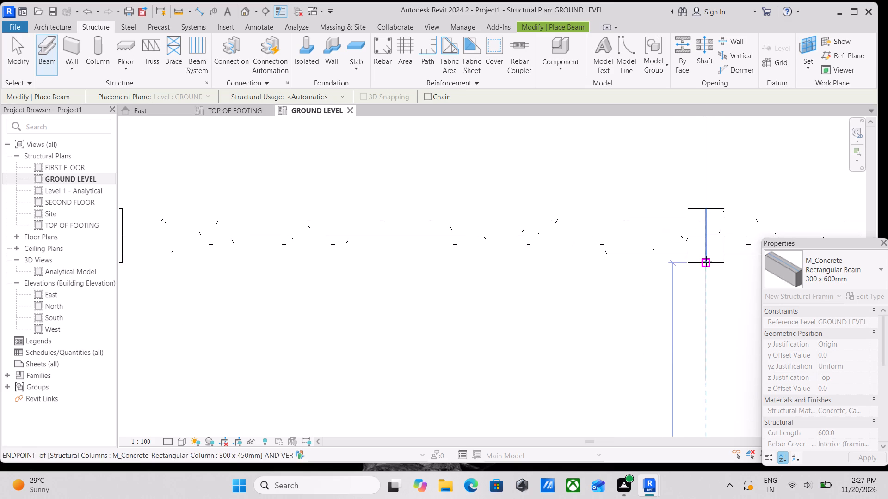
click(706, 262)
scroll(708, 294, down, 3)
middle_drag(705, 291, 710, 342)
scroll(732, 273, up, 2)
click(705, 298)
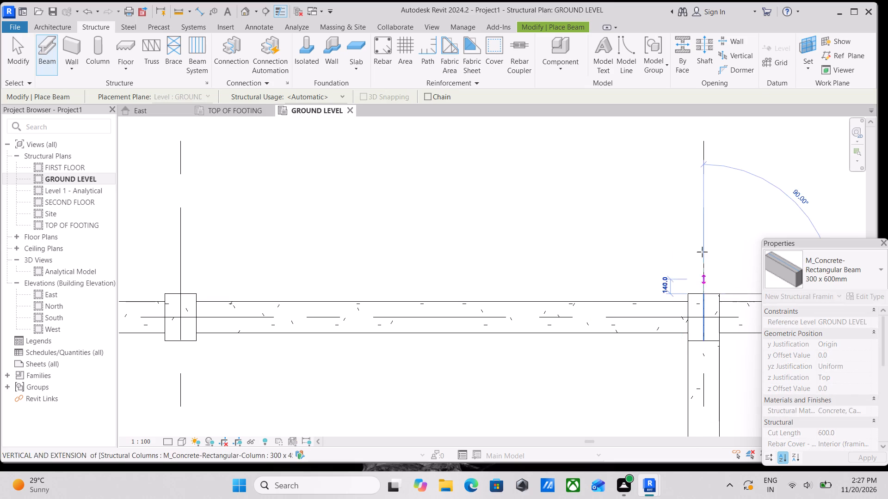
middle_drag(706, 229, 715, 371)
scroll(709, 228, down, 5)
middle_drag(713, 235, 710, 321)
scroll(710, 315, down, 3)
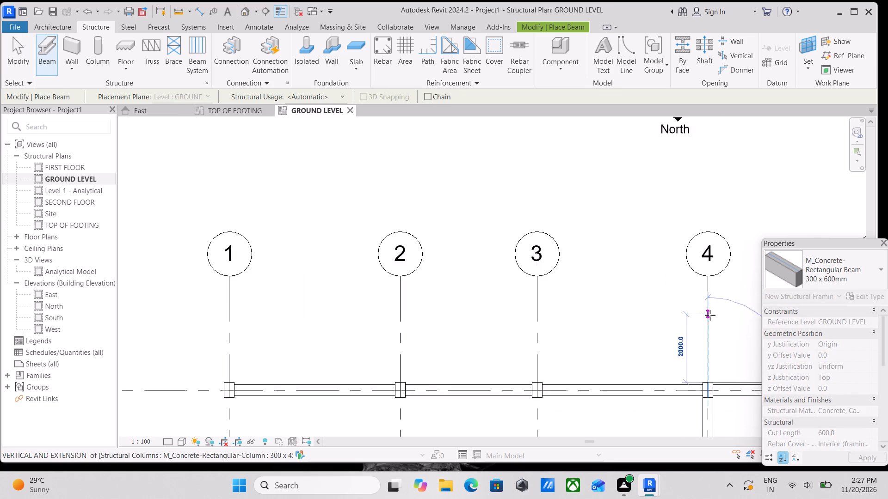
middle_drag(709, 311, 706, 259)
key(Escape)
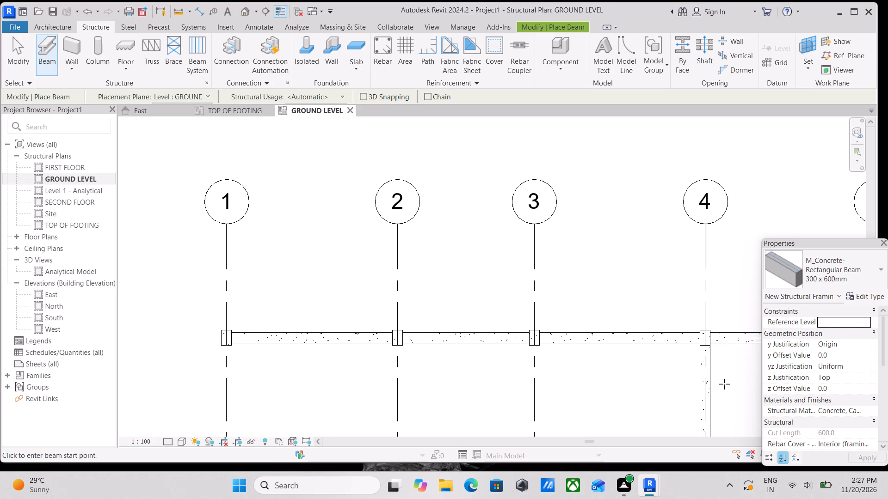
Place a 300 x 600mm concrete beam along grid 3 from the column at grid D to the column at grid C.
scroll(740, 339, down, 1)
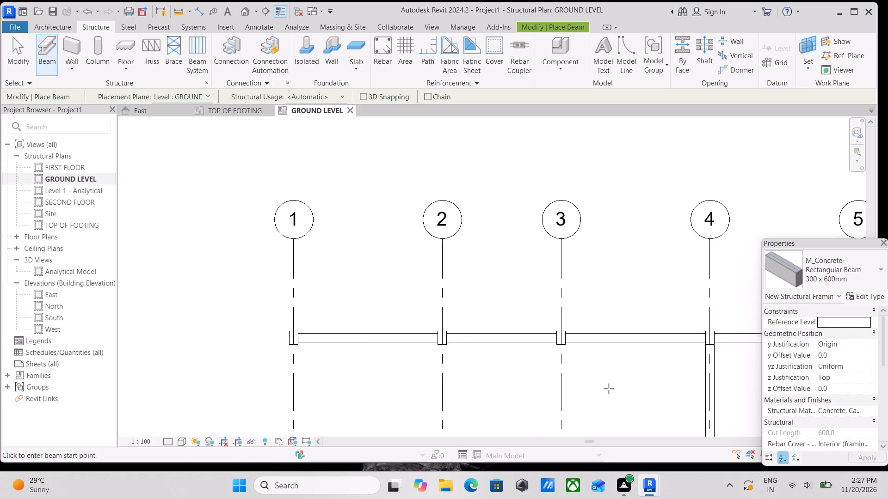
middle_drag(617, 381, 649, 337)
middle_drag(679, 329, 773, 274)
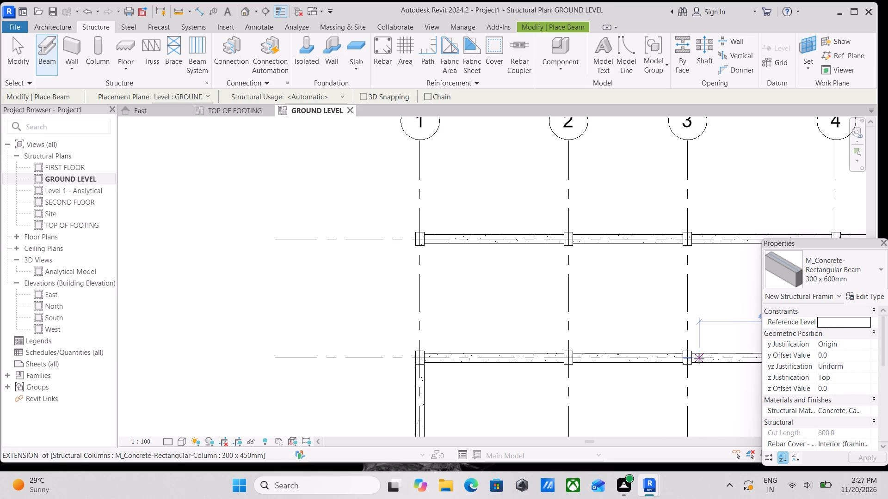
scroll(698, 351, down, 4)
middle_drag(686, 351, 682, 289)
scroll(691, 391, down, 2)
middle_drag(692, 362, 695, 295)
middle_drag(690, 359, 676, 341)
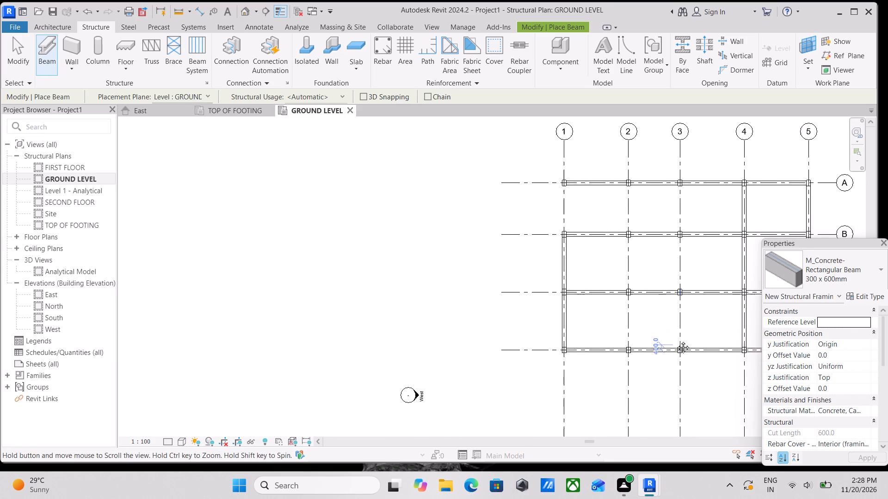
middle_drag(676, 341, 672, 336)
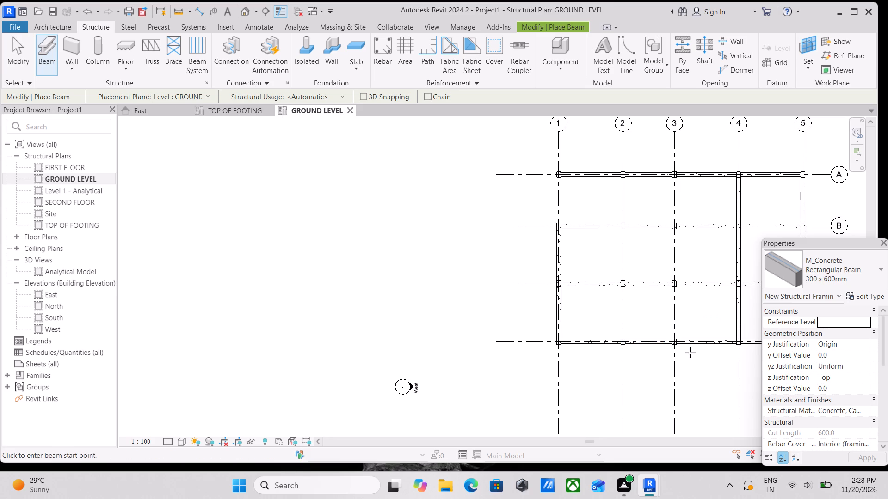
scroll(690, 358, up, 1)
scroll(682, 343, down, 1)
middle_click(679, 329)
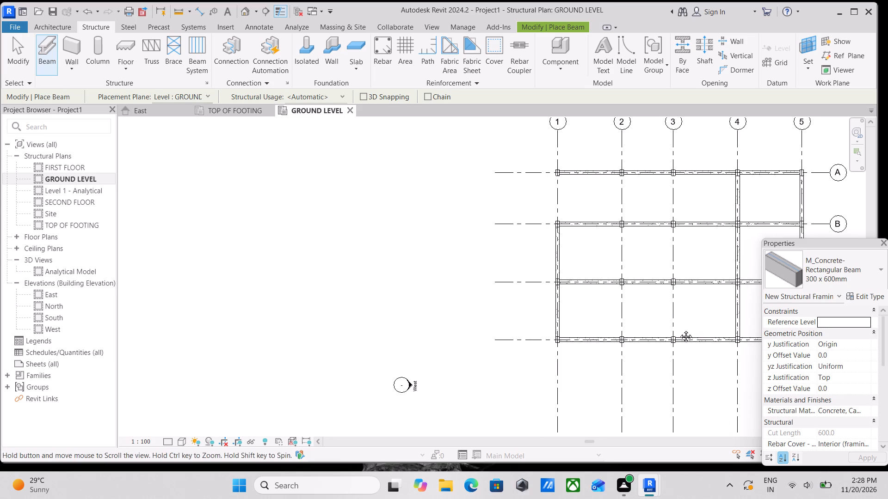
scroll(677, 329, up, 9)
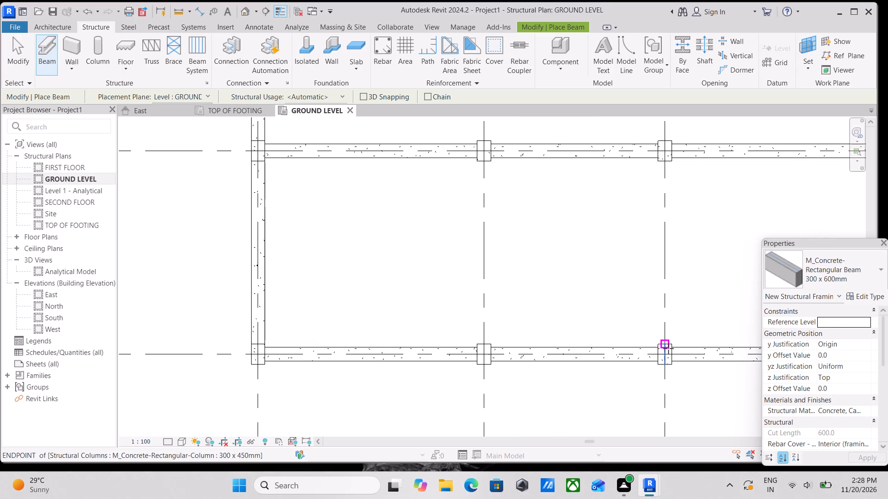
click(668, 348)
middle_drag(676, 274, 731, 371)
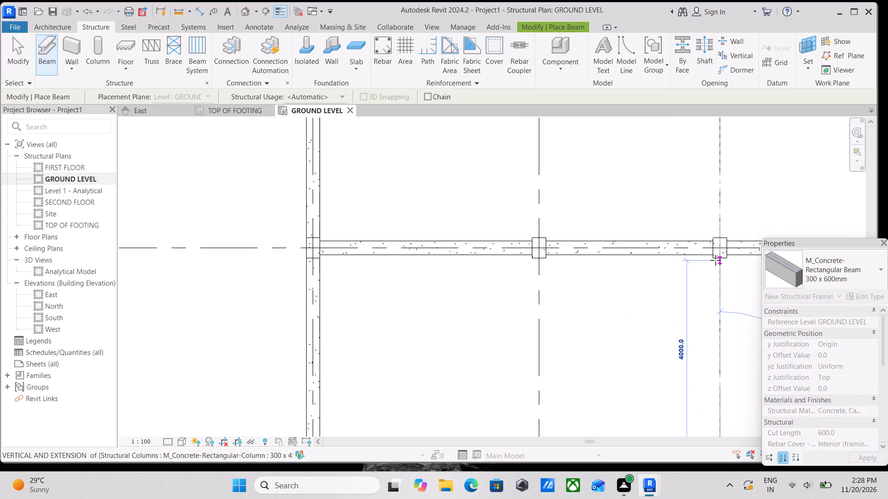
click(721, 253)
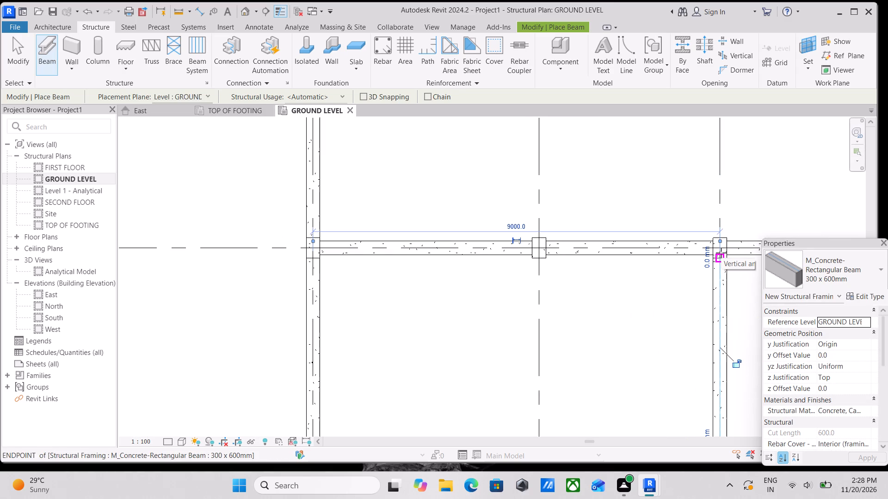
Place a 300 x 600mm concrete beam along grid 3 from the column at grid C to the column at grid B.
middle_drag(740, 255, 712, 305)
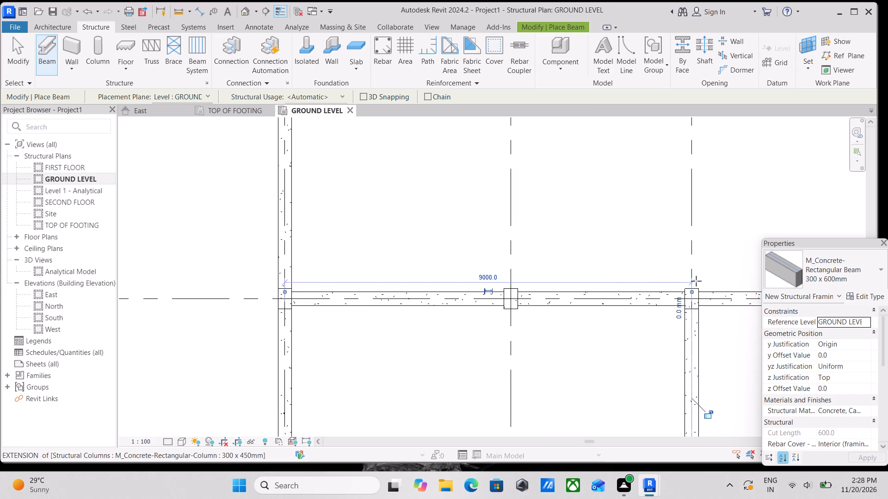
scroll(695, 281, up, 5)
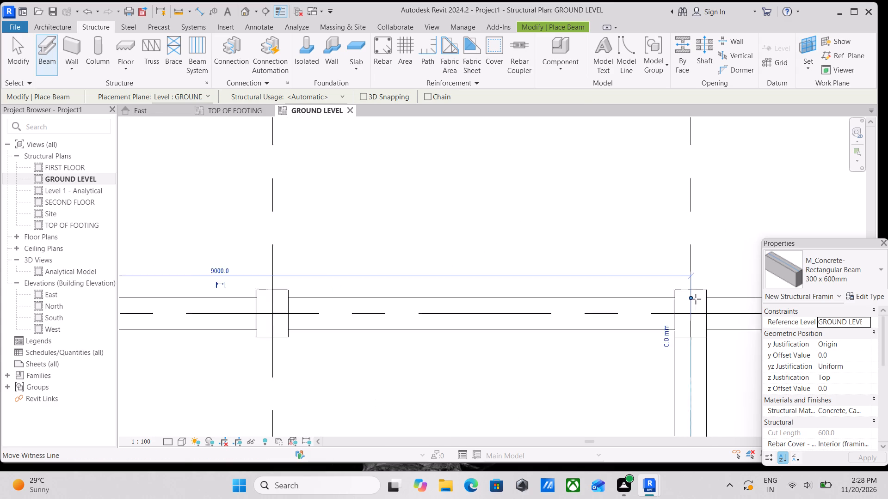
scroll(696, 299, up, 5)
click(694, 298)
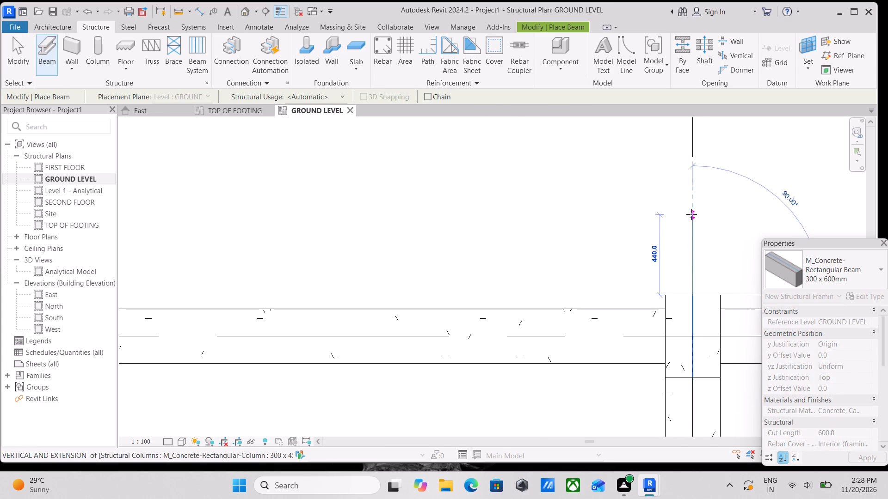
scroll(691, 214, down, 1)
middle_drag(691, 214, 688, 305)
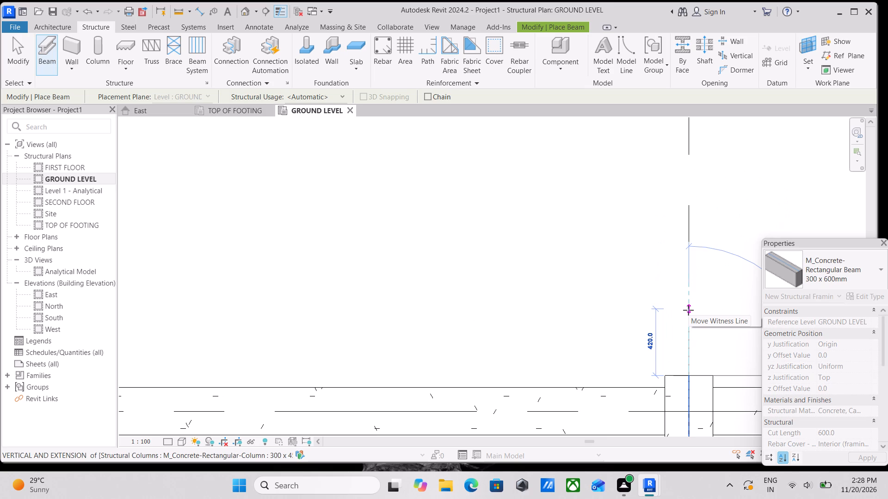
scroll(688, 310, down, 1)
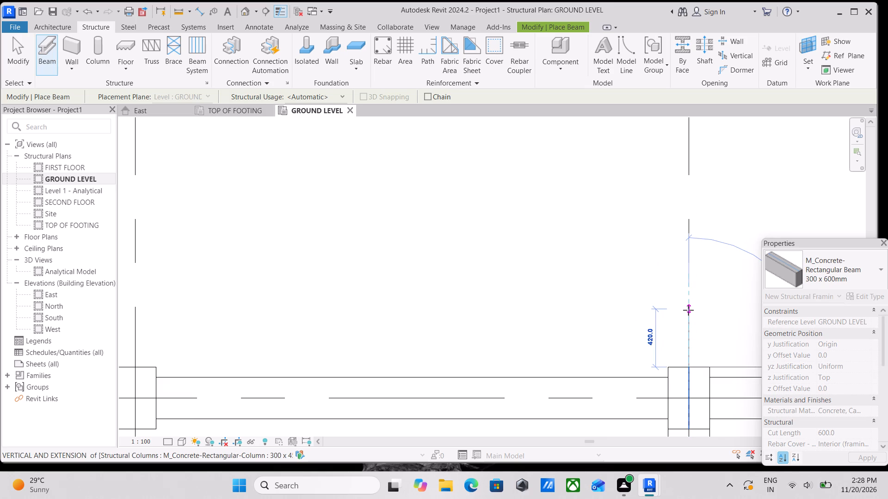
scroll(688, 310, down, 2)
middle_drag(688, 310, 681, 368)
scroll(675, 284, down, 1)
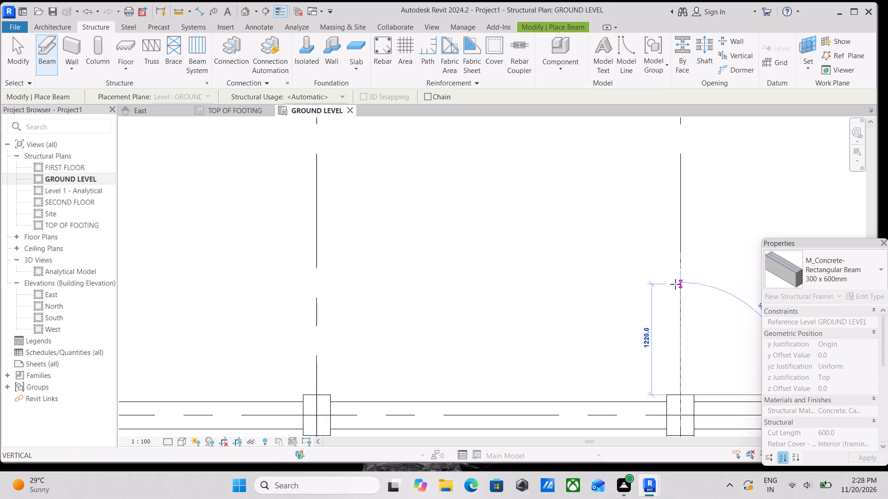
scroll(675, 284, down, 1)
middle_drag(677, 290, 684, 350)
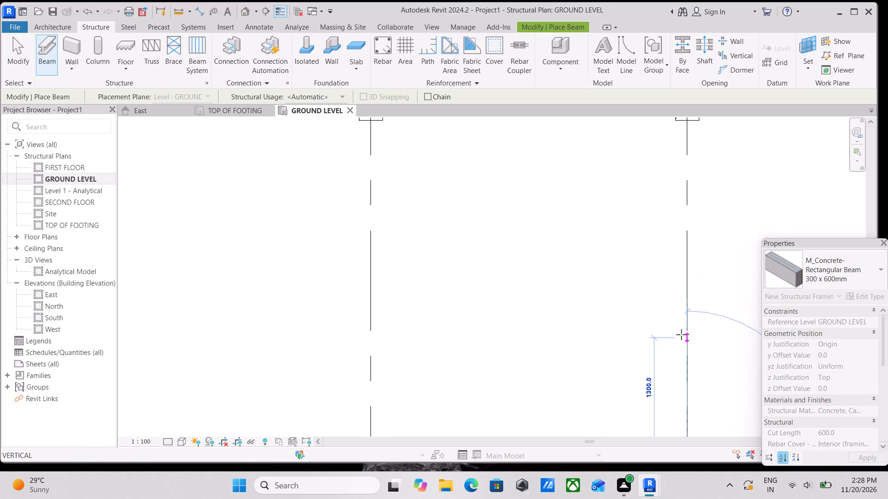
middle_drag(681, 335, 684, 396)
middle_drag(699, 272, 701, 315)
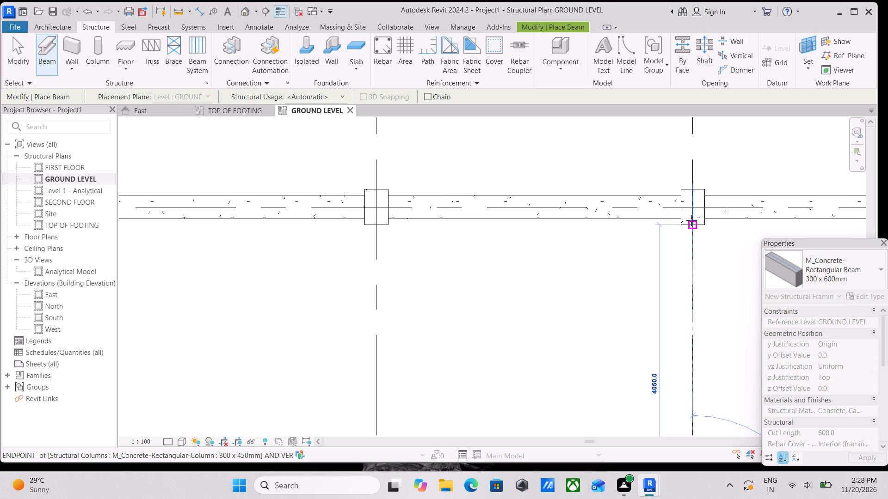
click(692, 221)
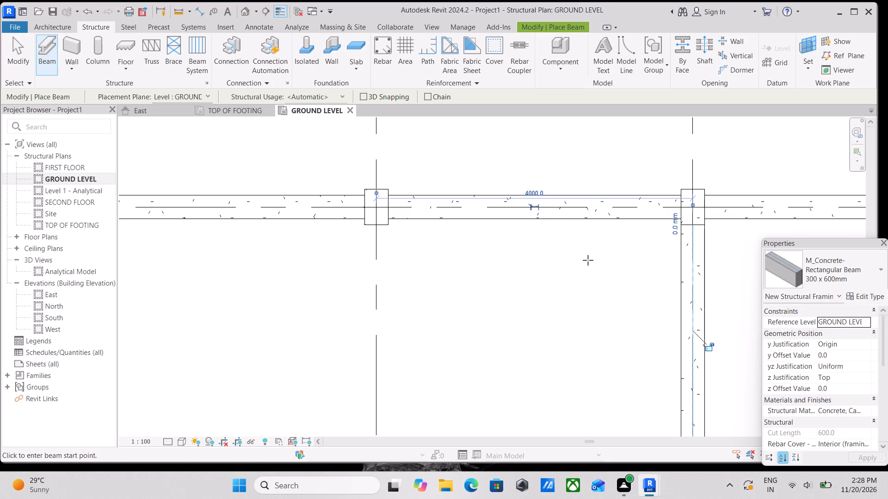
Place a 300 x 600mm concrete beam along grid 2 from the column at grid B to the column at grid C.
scroll(575, 260, down, 6)
middle_drag(569, 284, 641, 195)
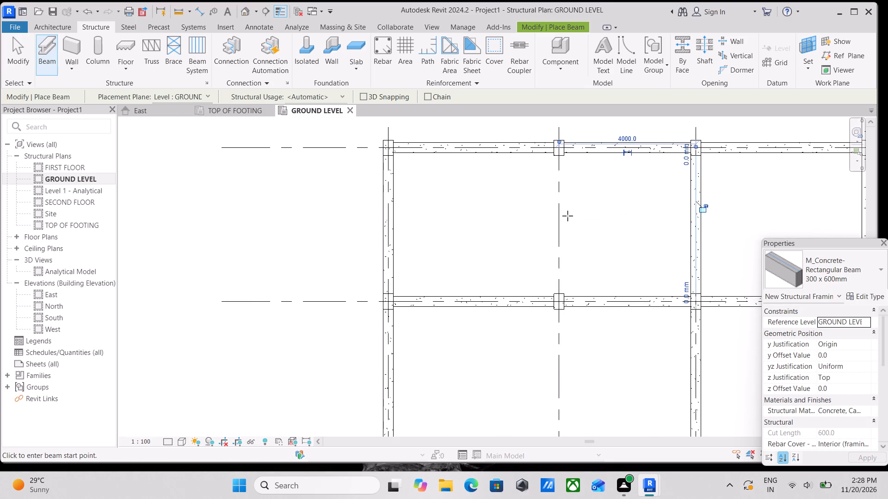
middle_drag(572, 218, 687, 281)
scroll(679, 219, up, 3)
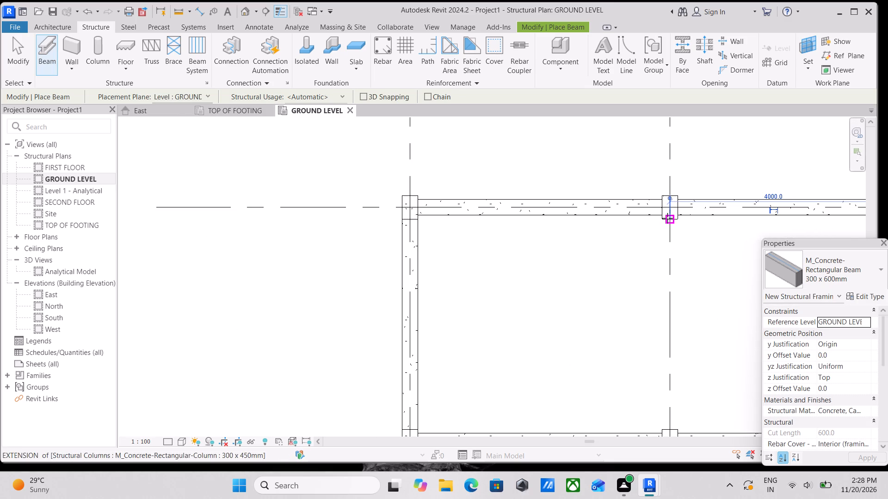
click(669, 217)
middle_drag(672, 321, 691, 229)
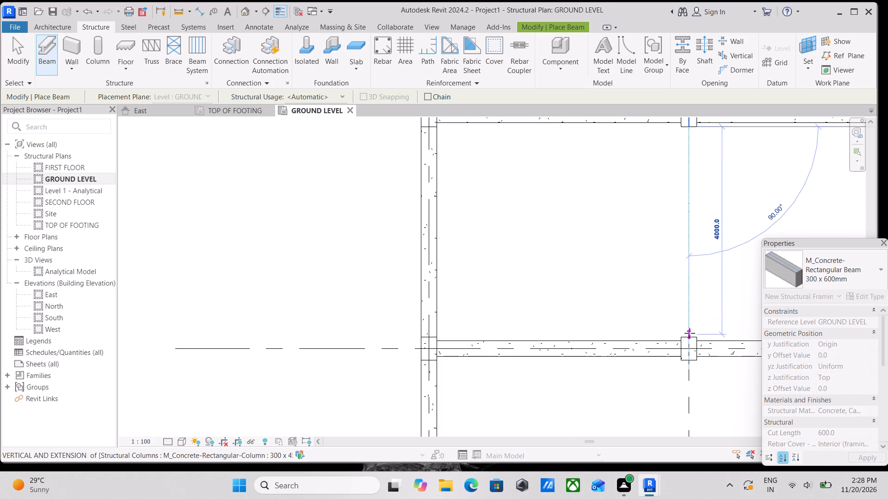
click(690, 338)
Place a 300 x 600mm concrete beam along grid 2 from the column at grid C to the column at grid D.
scroll(704, 292, down, 2)
middle_drag(704, 292, 700, 222)
scroll(691, 268, up, 11)
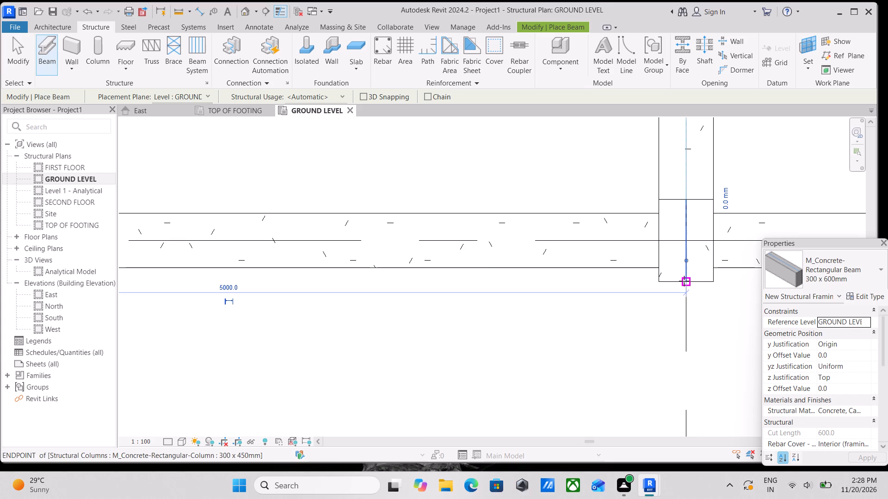
click(683, 278)
middle_drag(682, 359, 683, 271)
scroll(670, 368, down, 2)
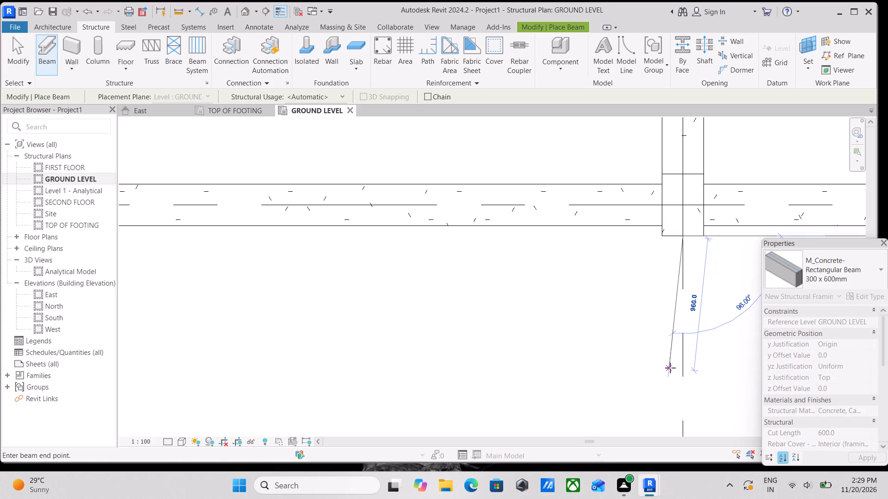
scroll(670, 369, down, 4)
middle_drag(671, 358, 672, 342)
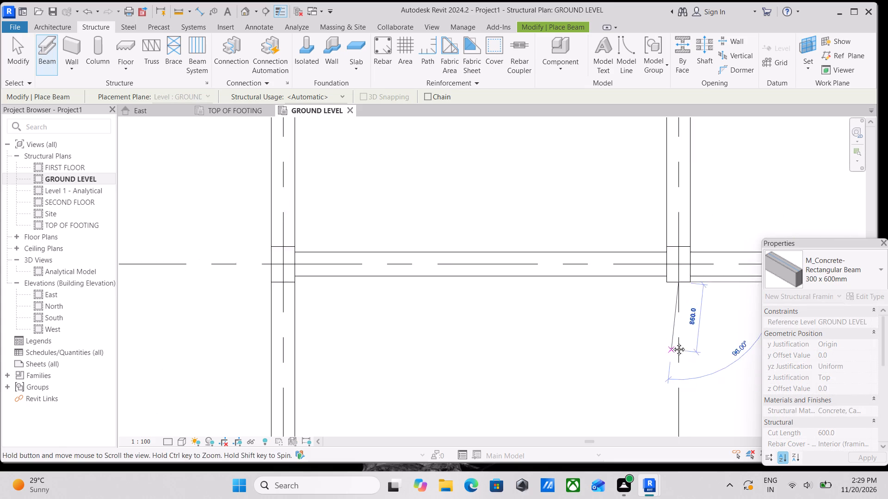
middle_drag(672, 342, 675, 291)
middle_drag(673, 358, 687, 252)
middle_drag(691, 333, 701, 302)
scroll(701, 302, down, 1)
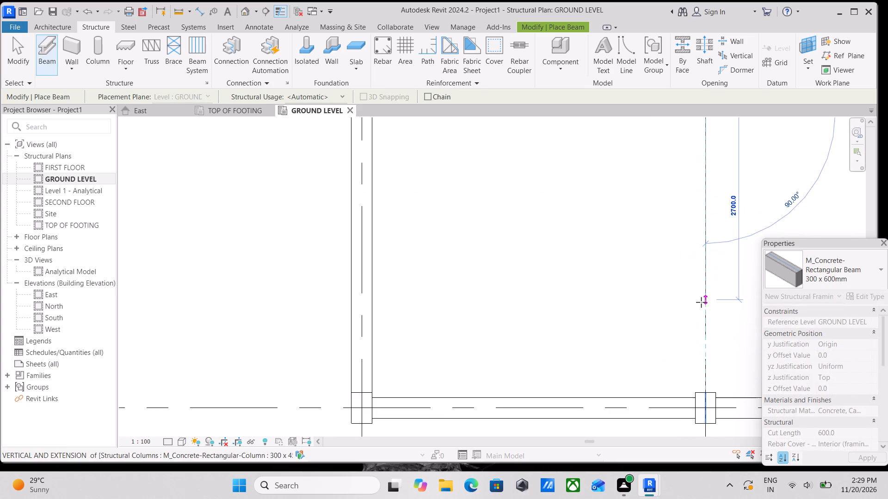
scroll(699, 328, down, 1)
middle_drag(699, 328, 686, 262)
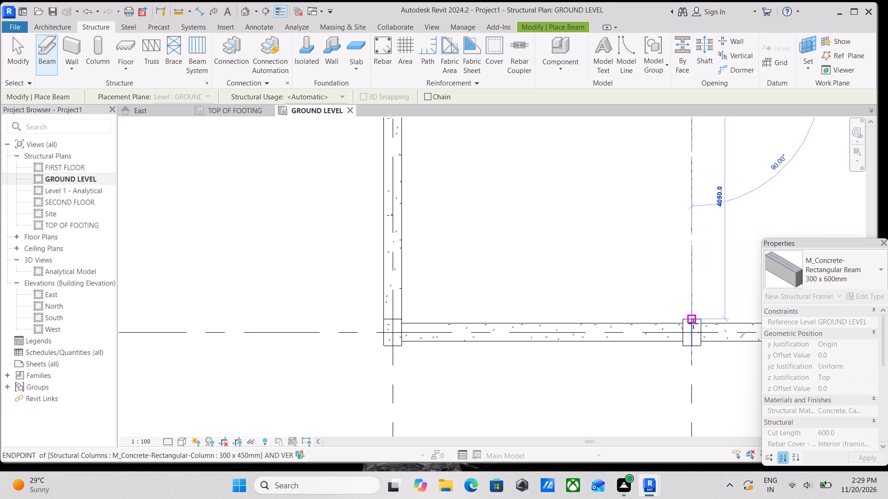
click(693, 323)
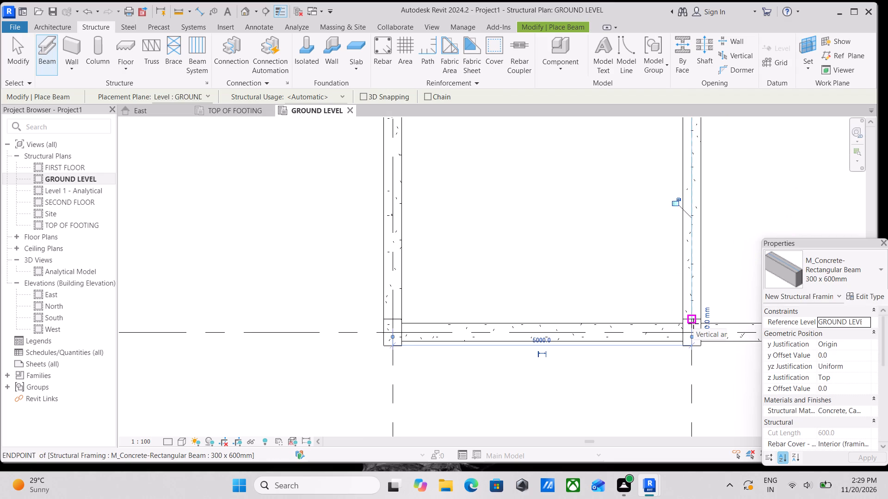
key(Escape)
Place a 300 x 600mm concrete beam along grid 1 from the column at grid B to the column at grid A.
scroll(639, 293, down, 1)
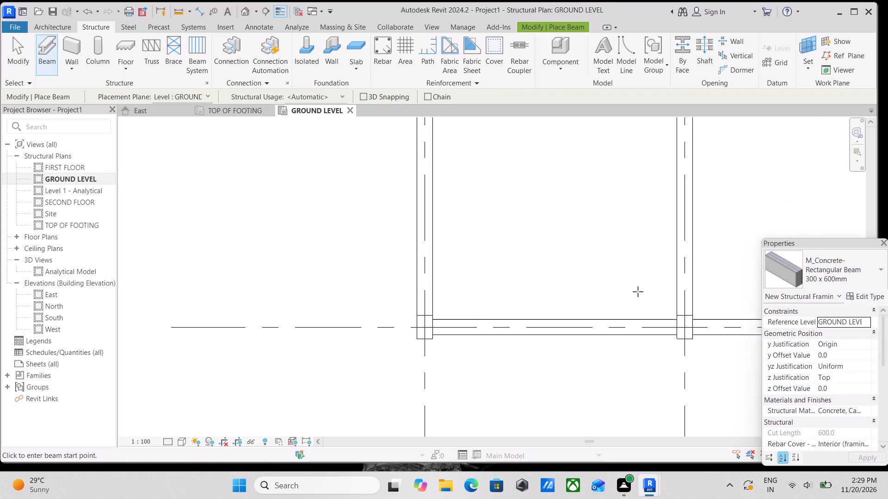
scroll(638, 292, down, 6)
middle_drag(638, 292, 650, 334)
scroll(646, 264, down, 3)
scroll(691, 203, down, 1)
middle_drag(692, 205, 673, 279)
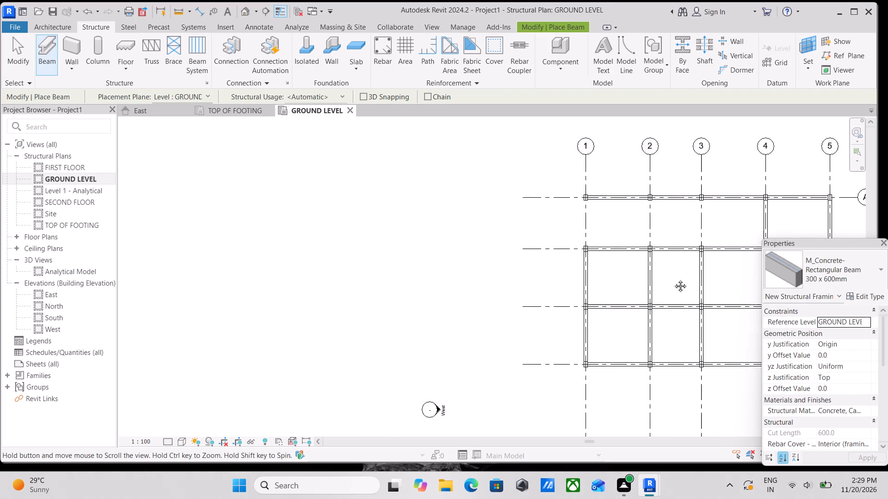
middle_drag(673, 279, 672, 294)
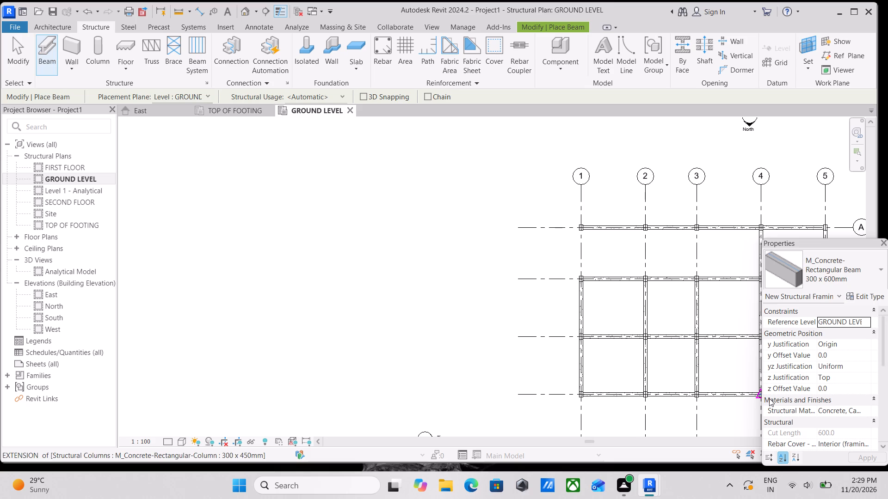
scroll(740, 389, up, 2)
scroll(611, 253, up, 2)
middle_drag(608, 256, 680, 309)
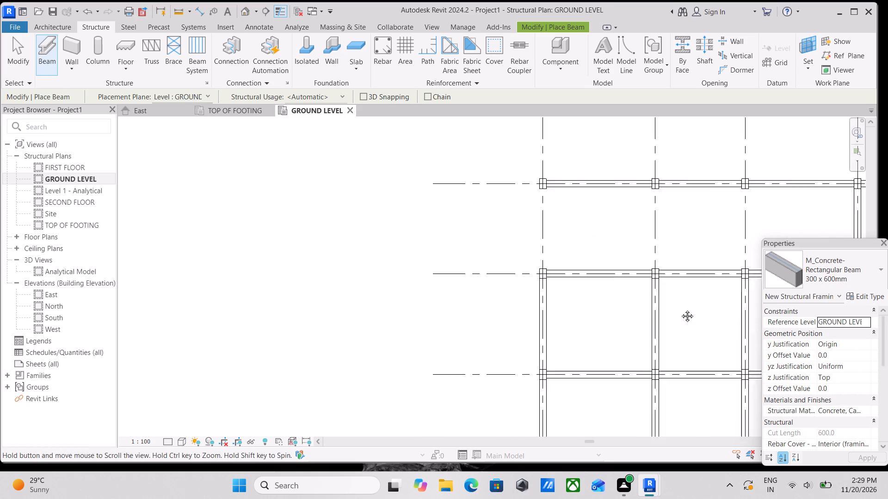
middle_drag(680, 309, 746, 346)
scroll(632, 338, up, 2)
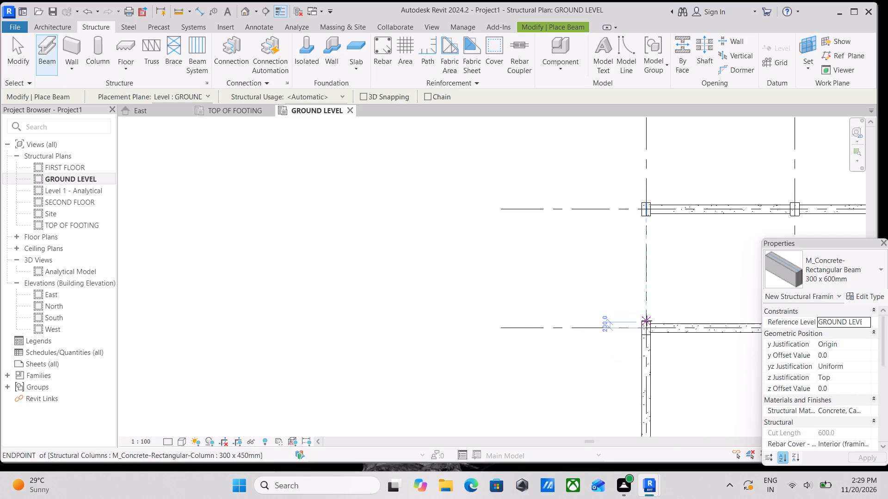
scroll(647, 324, up, 4)
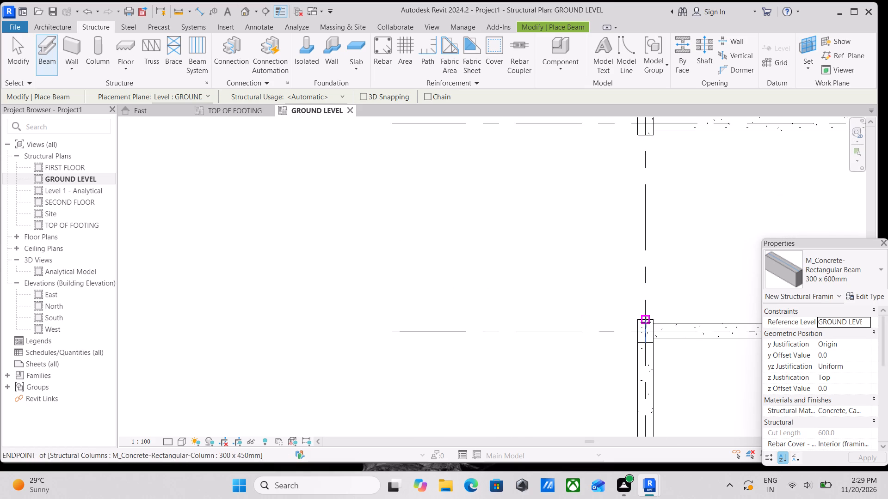
click(646, 322)
middle_drag(645, 225, 647, 238)
middle_drag(647, 238, 662, 319)
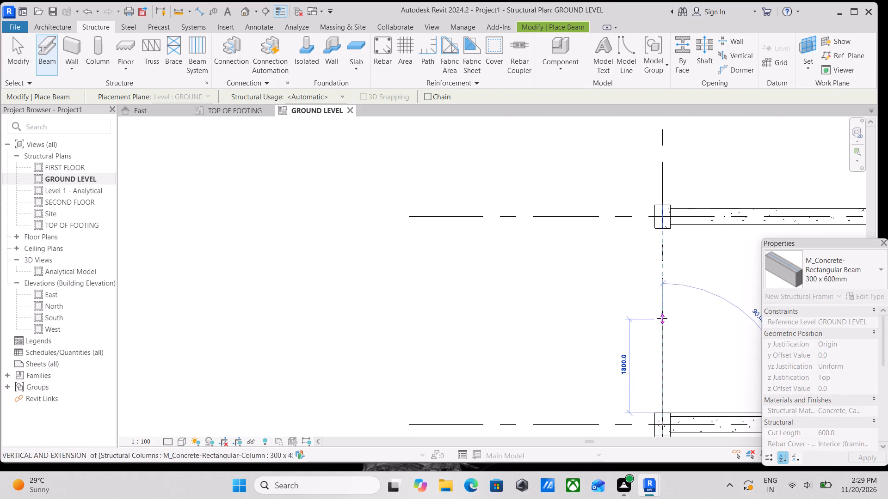
scroll(662, 318, up, 1)
middle_drag(661, 269, 666, 298)
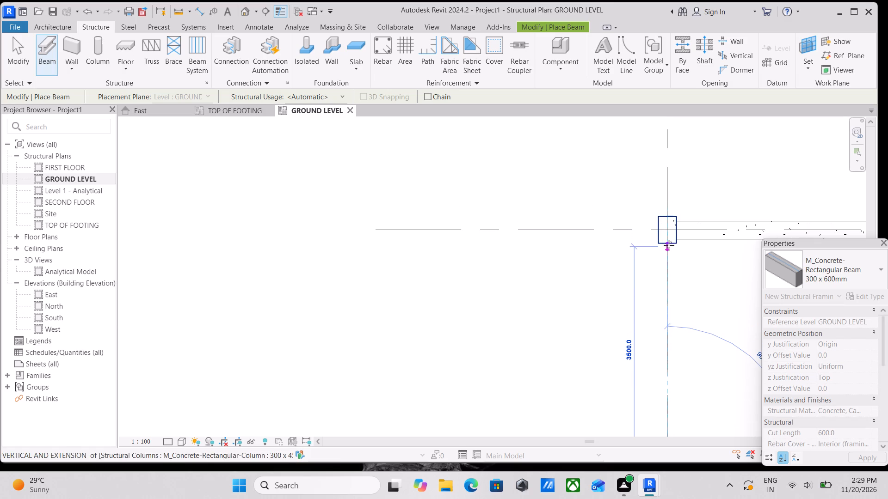
click(666, 242)
key(Escape)
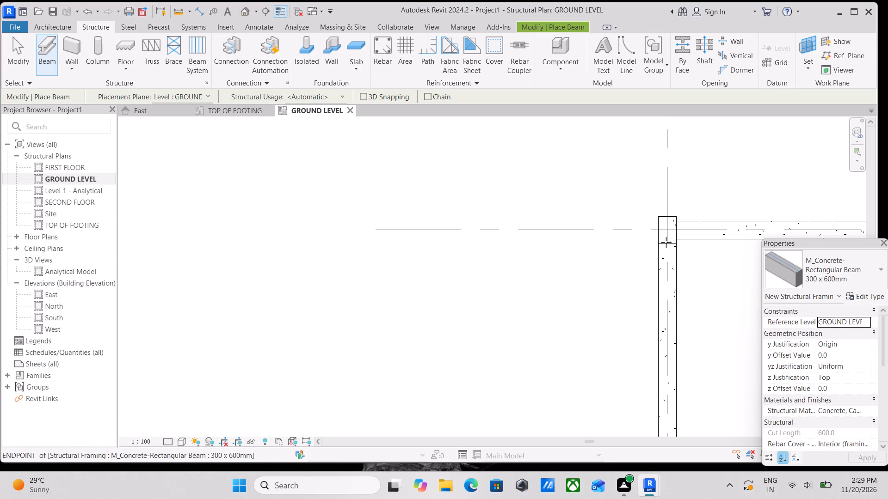
Place a 300 x 600mm concrete beam along grid 2 from the column at grid B to the column at grid A.
scroll(682, 248, down, 9)
middle_drag(678, 259, 636, 251)
scroll(703, 310, up, 2)
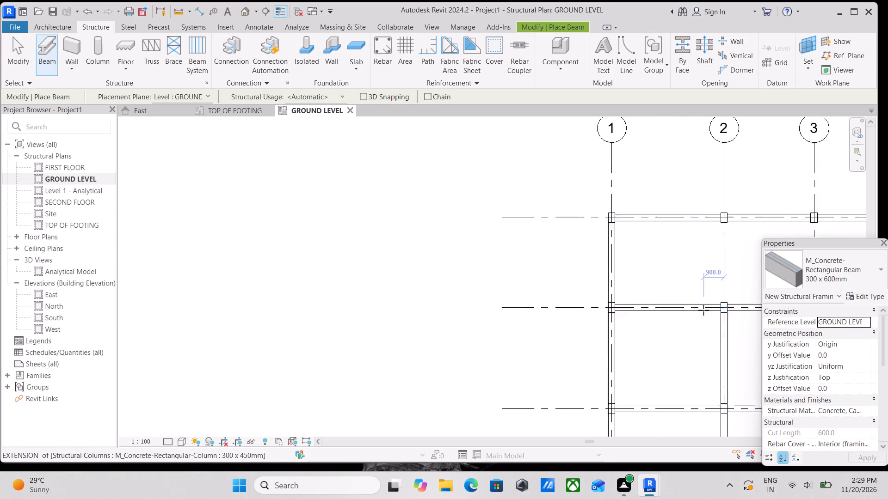
scroll(703, 310, up, 1)
middle_drag(648, 252, 615, 247)
middle_drag(644, 260, 618, 257)
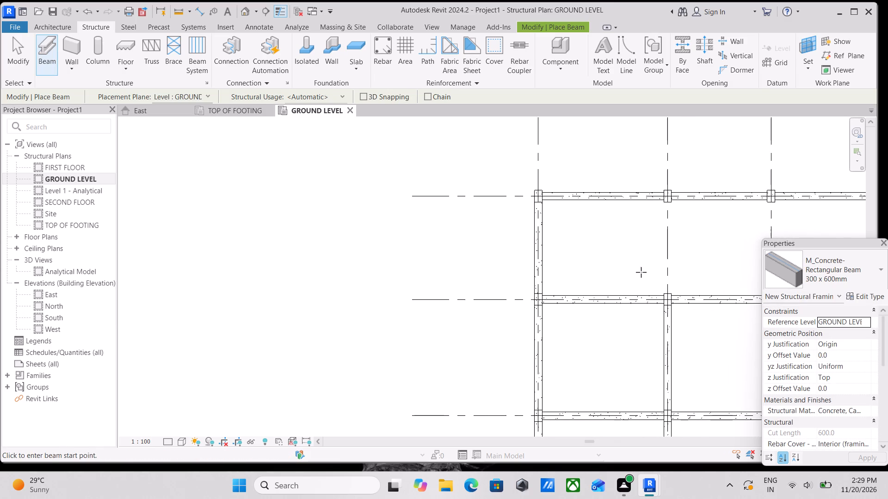
scroll(667, 310, up, 4)
click(666, 287)
middle_drag(667, 281, 678, 419)
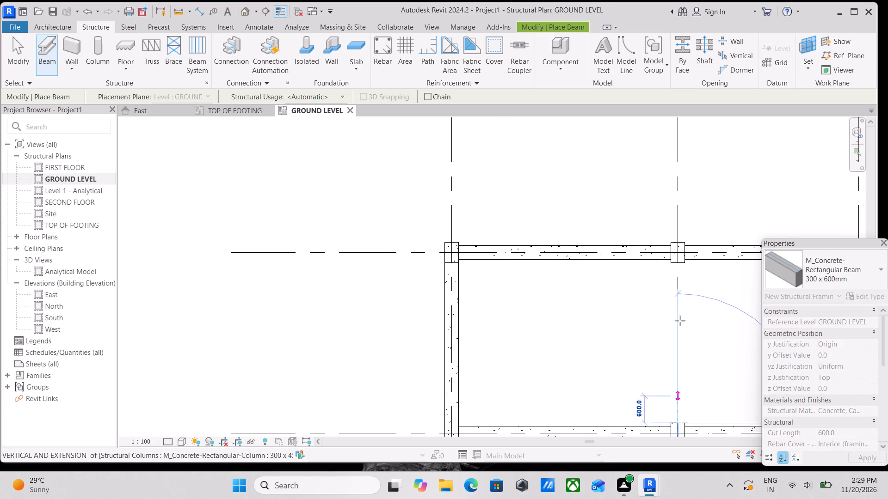
click(679, 260)
key(Escape)
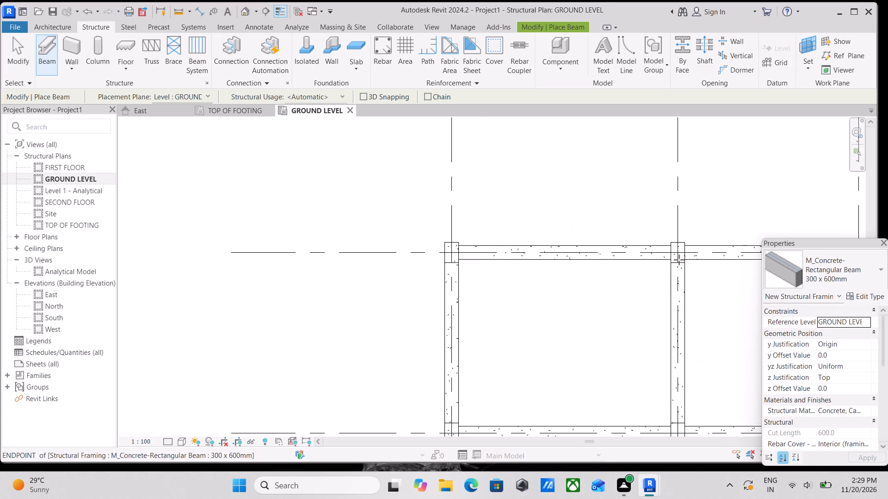
Place a 300 x 600mm concrete beam along grid 3 from the column at grid B to the column at grid A, and finish beam placement.
scroll(688, 309, down, 8)
middle_drag(687, 309, 623, 293)
scroll(688, 340, up, 3)
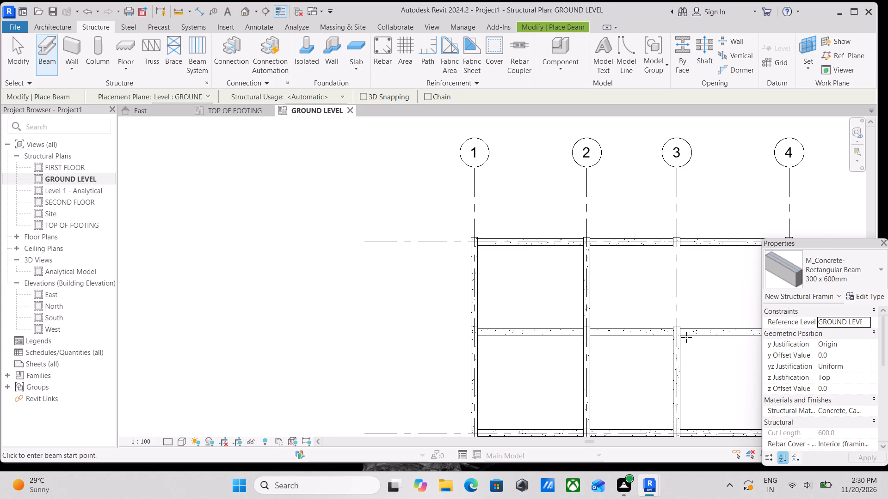
scroll(683, 348, up, 5)
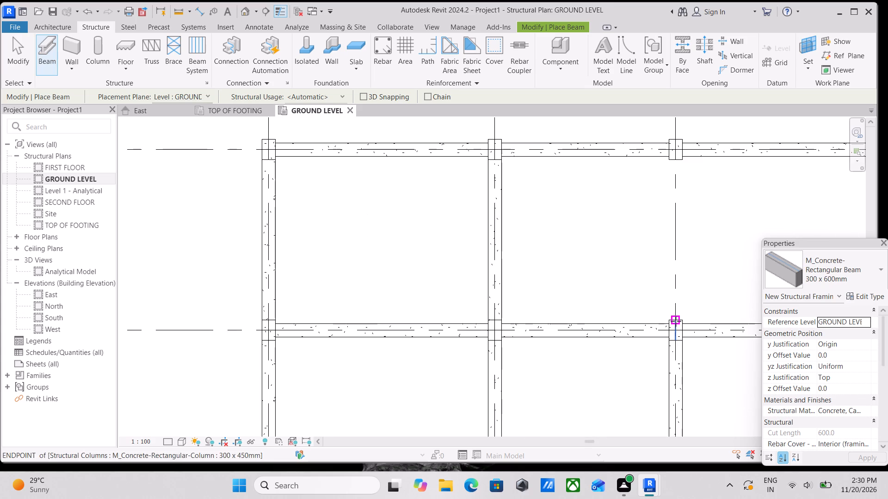
click(676, 321)
middle_drag(666, 235, 643, 296)
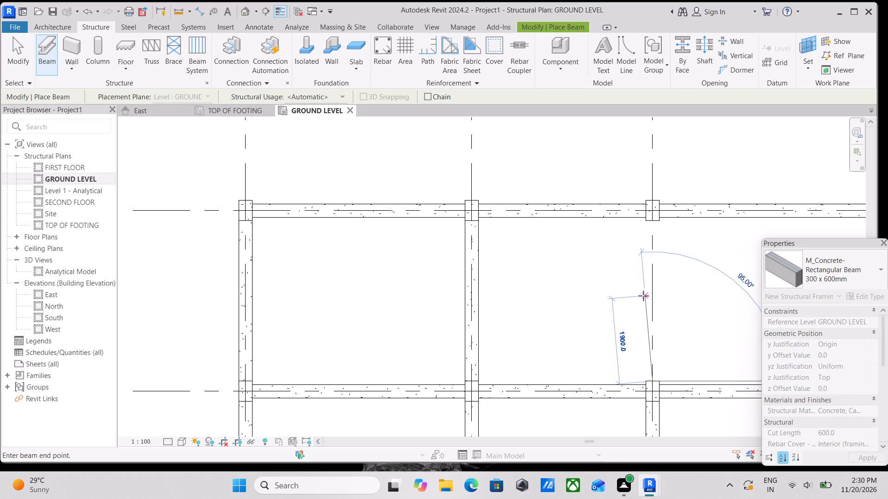
middle_drag(649, 304, 651, 323)
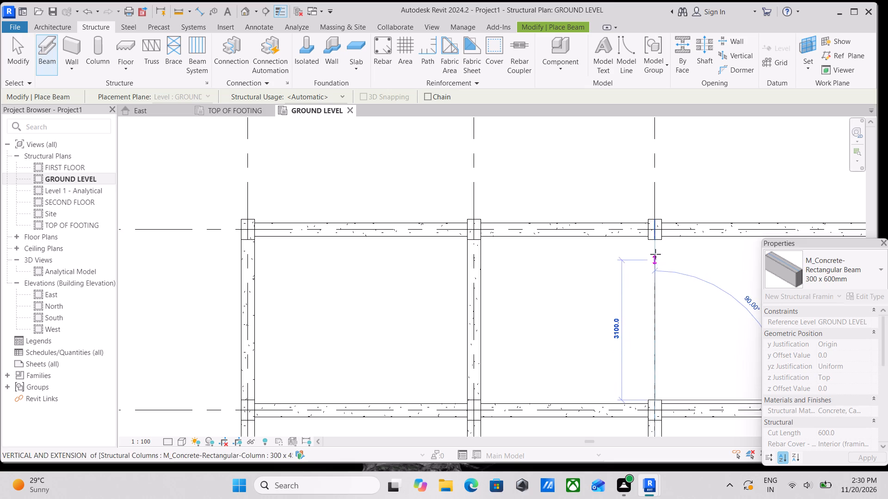
click(656, 236)
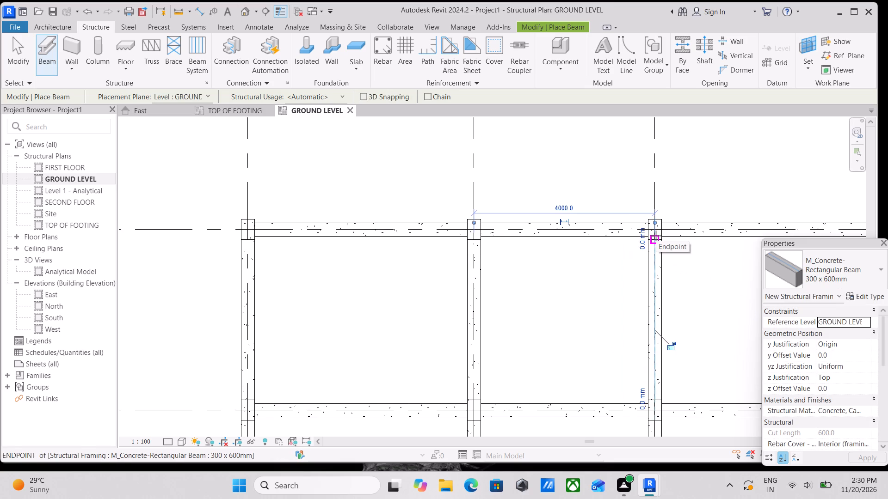
key(Escape)
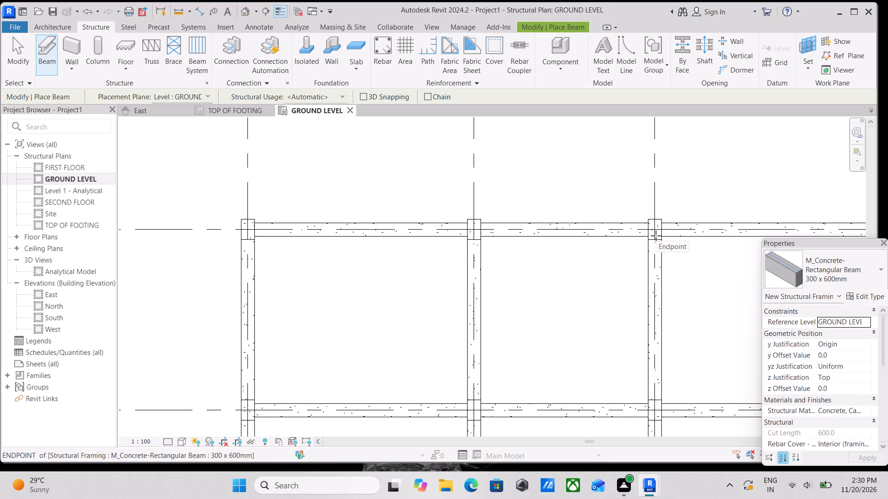
scroll(660, 288, down, 4)
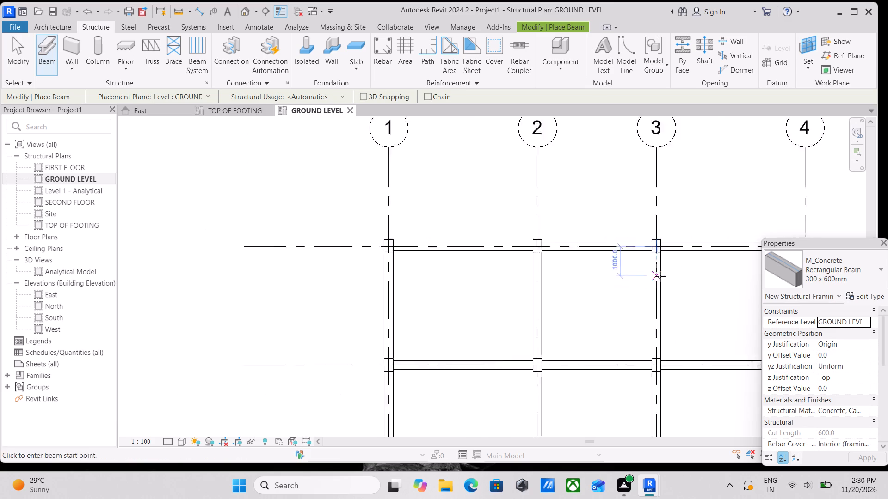
middle_drag(660, 276, 569, 267)
middle_drag(720, 308, 608, 248)
scroll(668, 298, down, 4)
scroll(652, 340, up, 2)
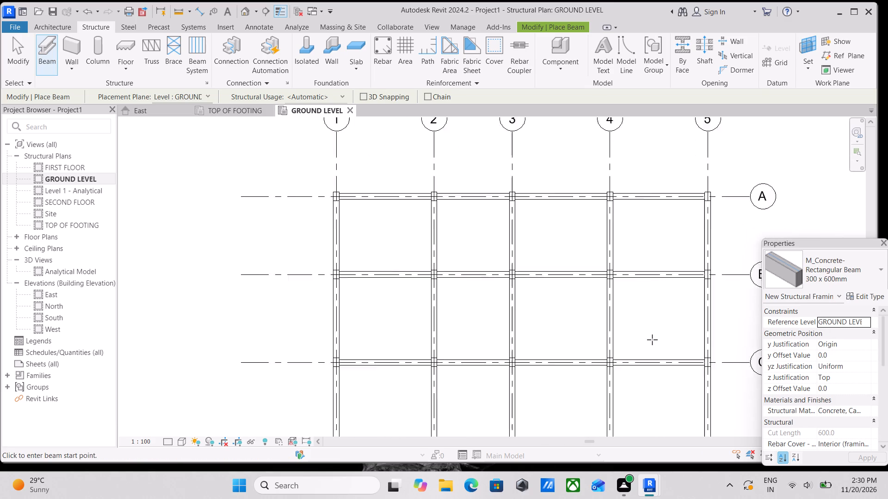
scroll(652, 340, up, 1)
key(Escape)
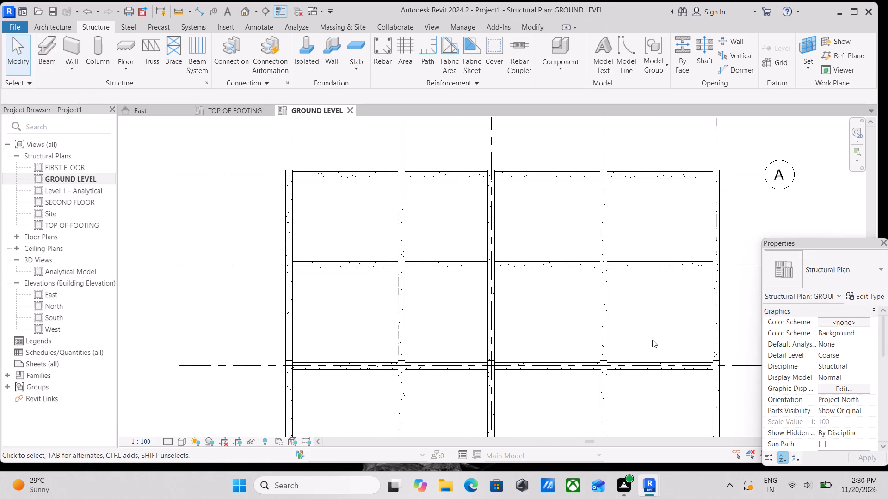
key(Escape)
Examine the ground level plan to check the beam framing along grids 1 to 5 and A to D.
scroll(580, 322, down, 1)
middle_drag(579, 321, 615, 282)
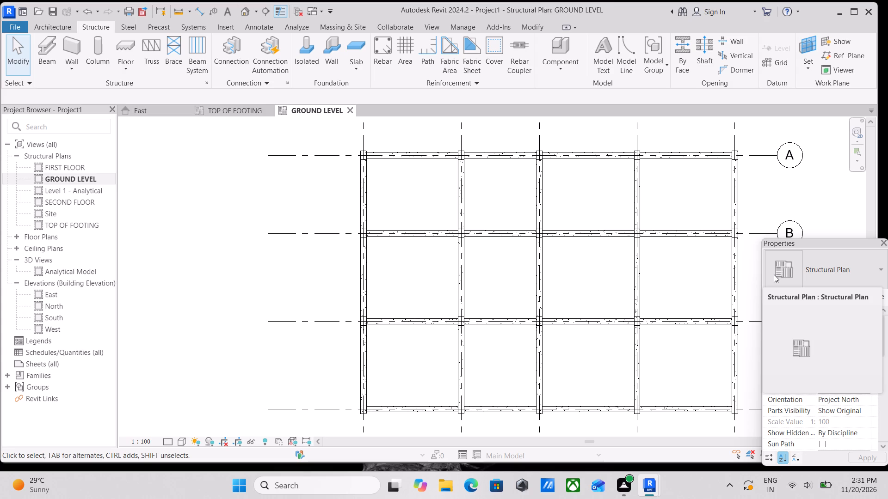
scroll(577, 185, up, 1)
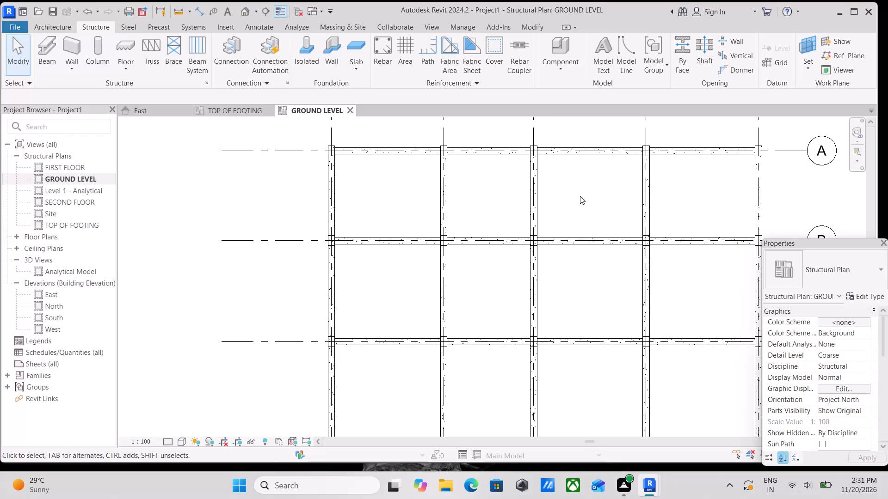
scroll(580, 196, down, 1)
middle_drag(580, 196, 667, 252)
scroll(580, 239, up, 2)
middle_drag(580, 239, 611, 277)
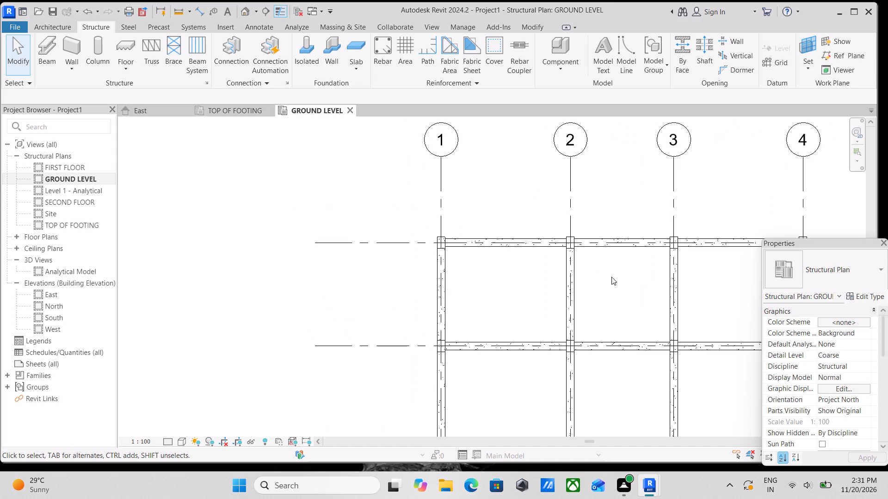
Align the outer faces of the grid A beams between grids 1 and 4 with the outer face of the column at grid 3.
scroll(598, 263, up, 2)
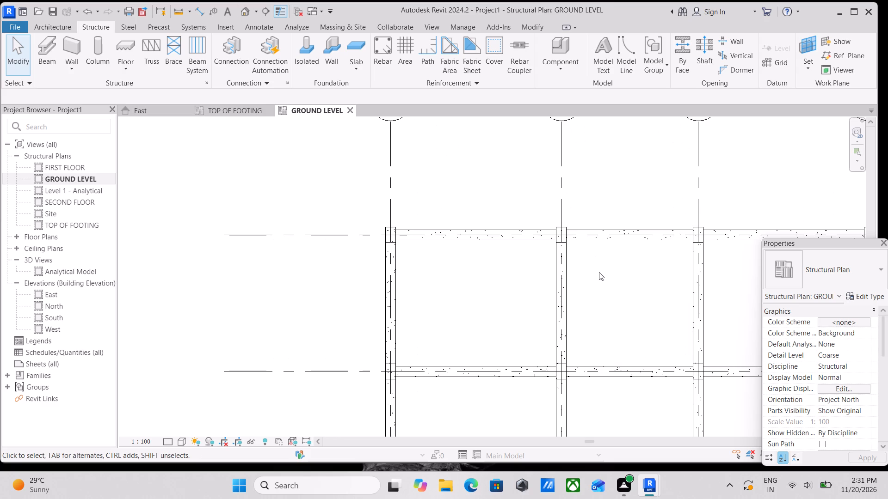
scroll(599, 272, up, 3)
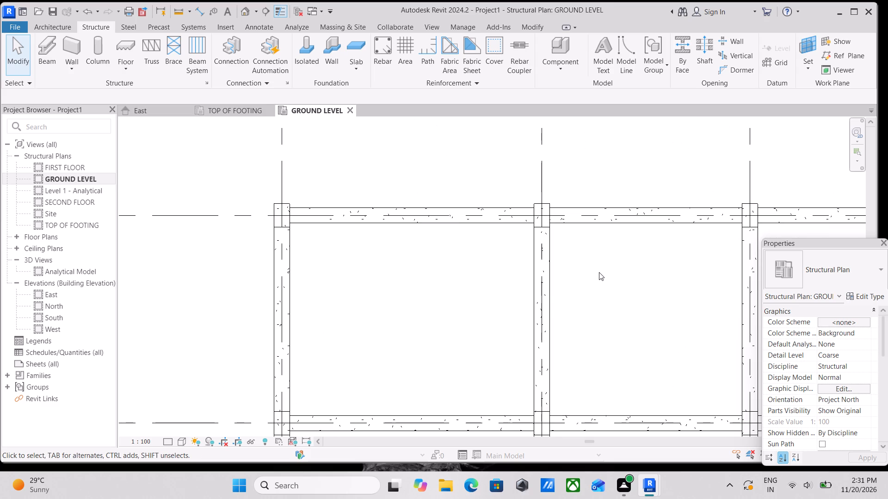
key(a)
key(l)
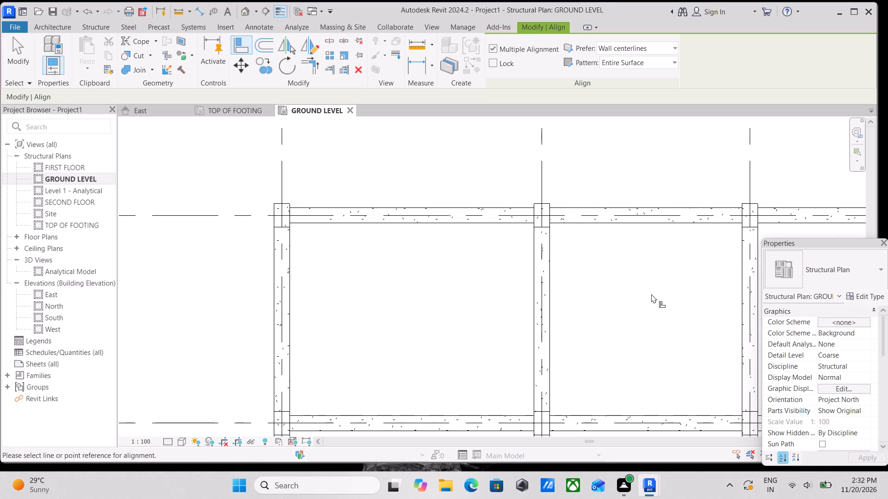
middle_drag(648, 293, 619, 292)
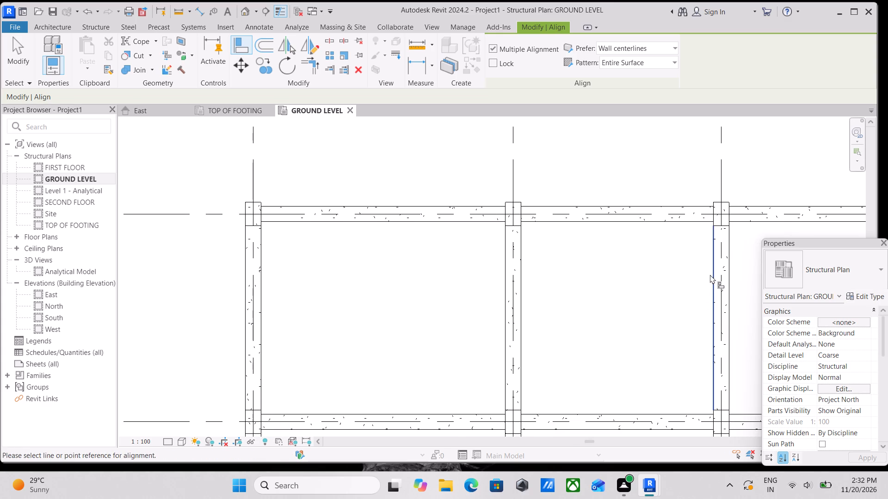
middle_drag(710, 274, 661, 327)
scroll(677, 253, up, 1)
click(676, 252)
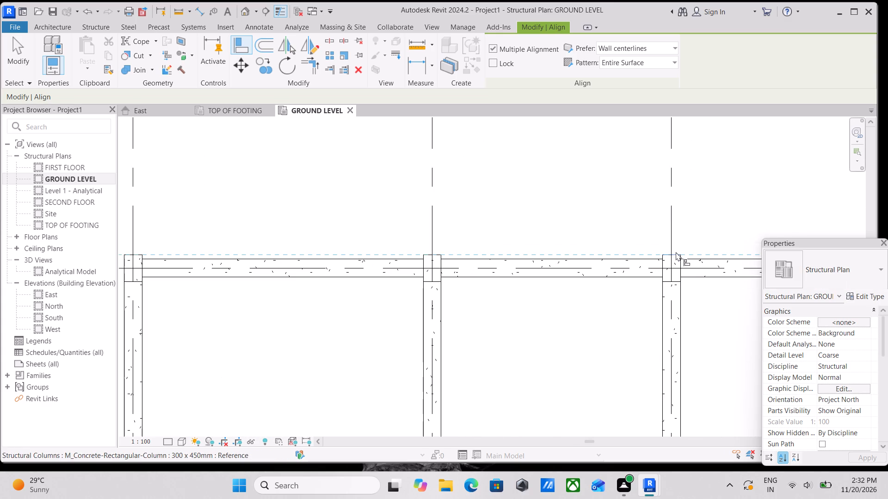
click(691, 257)
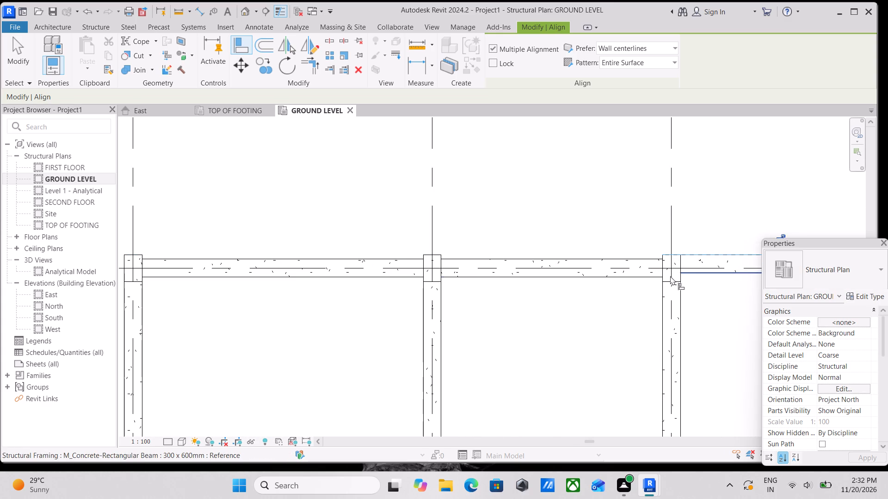
click(642, 260)
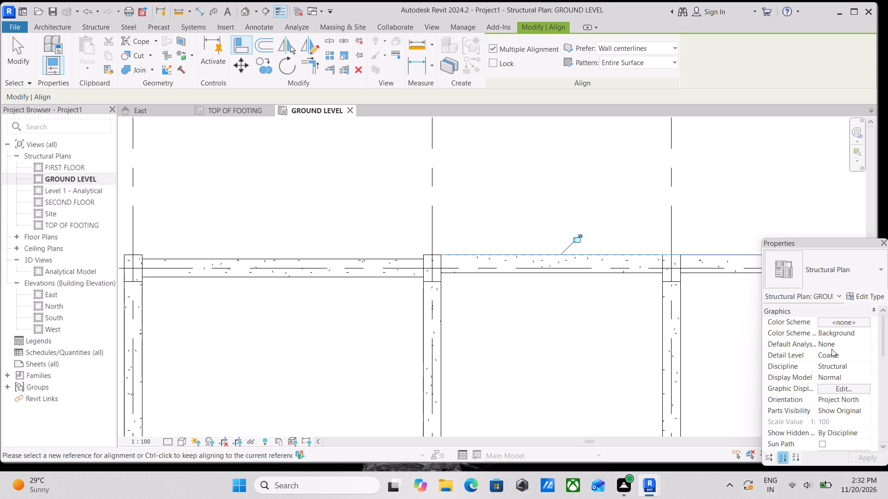
scroll(826, 321, down, 1)
scroll(653, 365, down, 3)
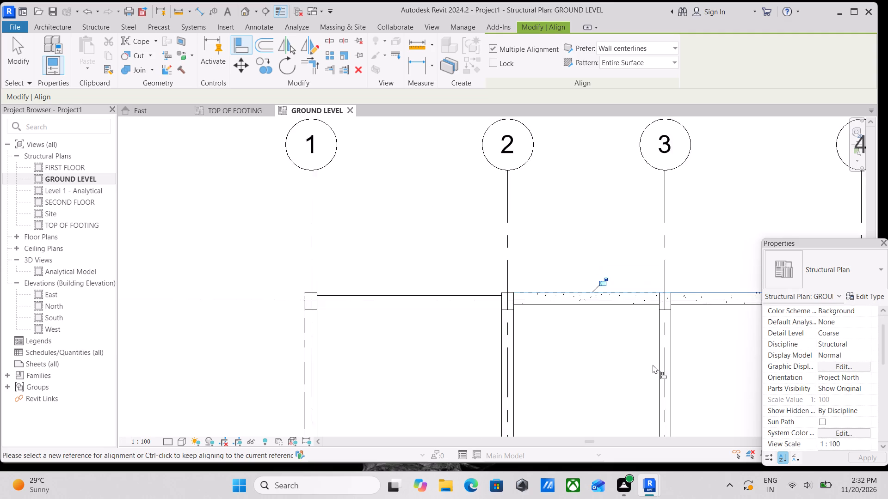
middle_drag(653, 365, 861, 356)
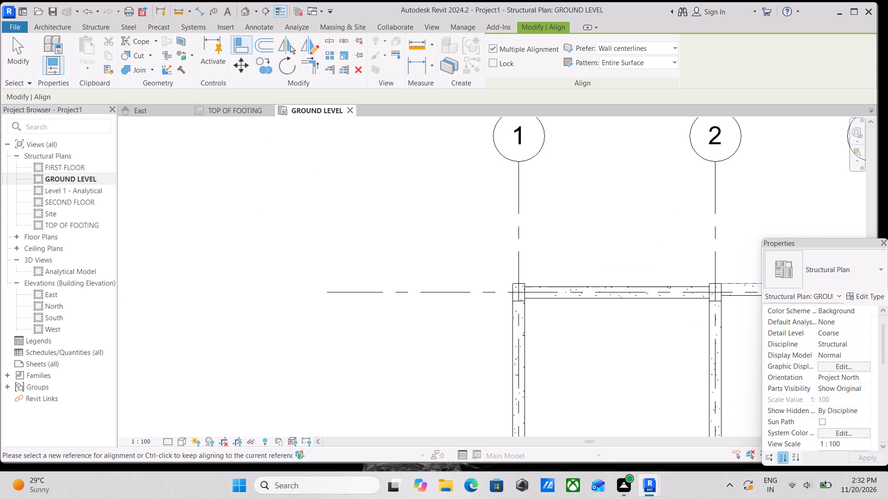
click(636, 281)
Align the outer face of the grid A beam between grids 4 and 5 with the outer face of the column at grid 5.
scroll(679, 331, down, 3)
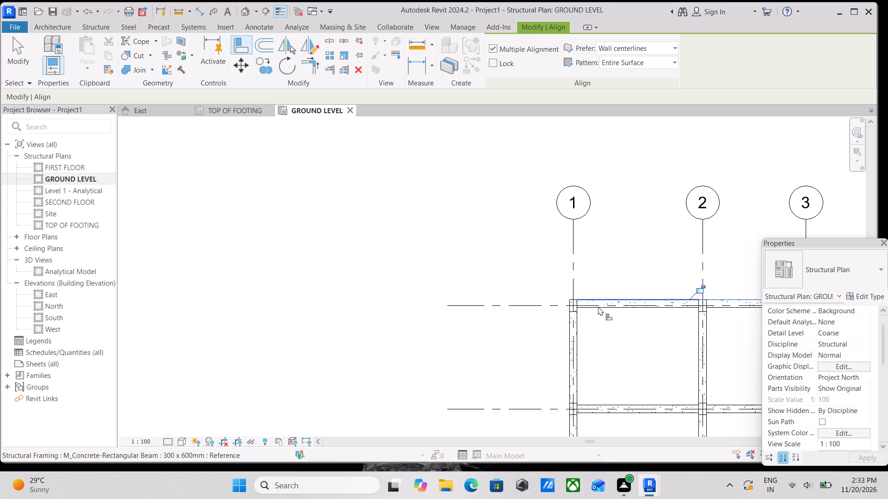
scroll(598, 316, up, 1)
scroll(601, 328, down, 5)
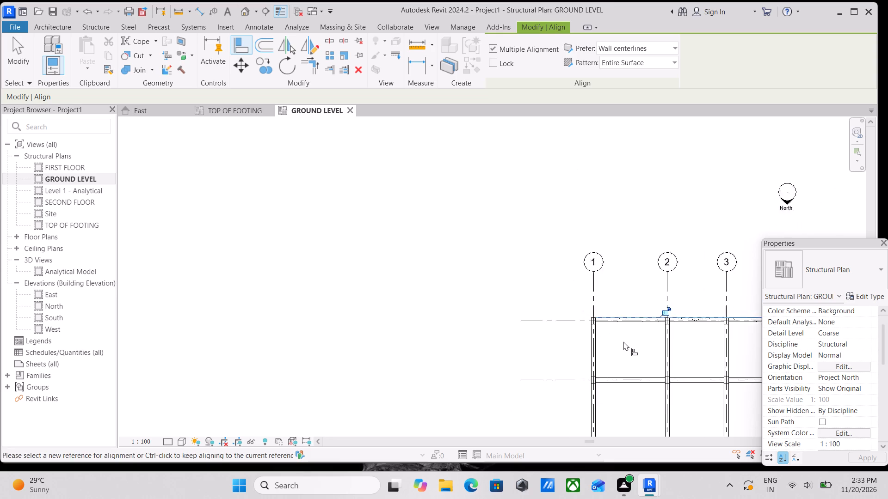
scroll(623, 341, down, 2)
middle_drag(623, 341, 536, 313)
middle_drag(622, 326, 580, 312)
scroll(675, 278, up, 2)
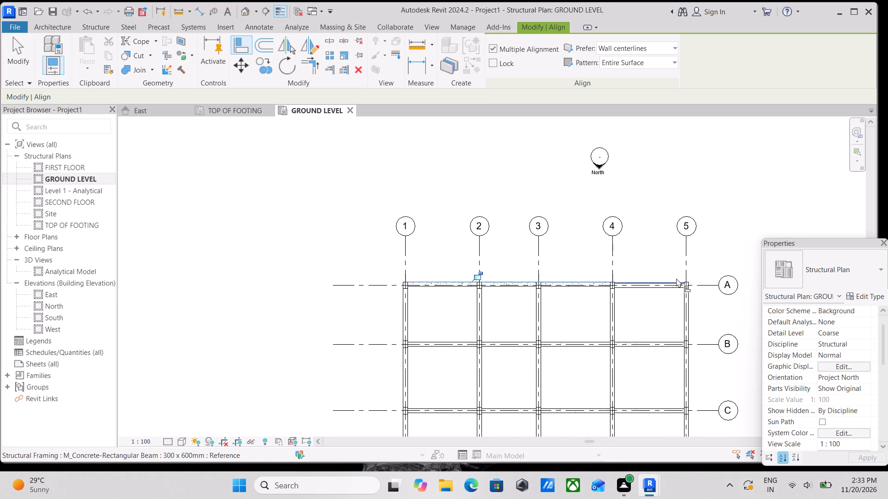
scroll(678, 278, up, 10)
click(692, 285)
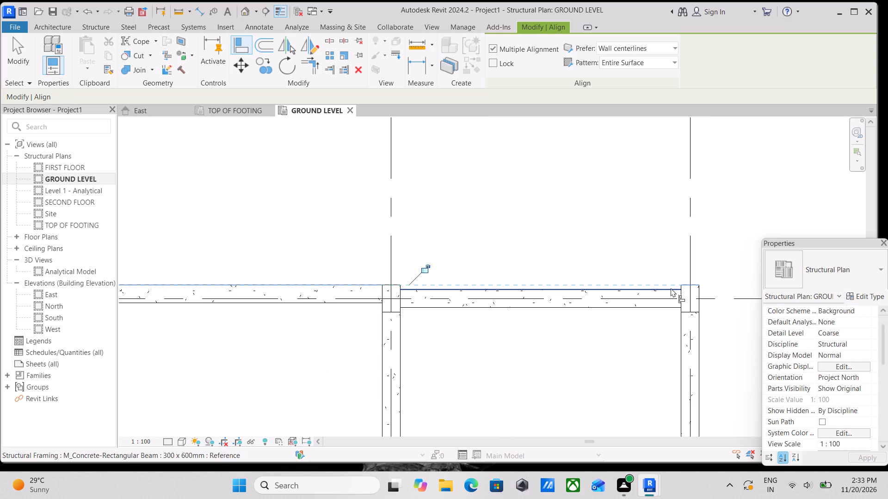
click(669, 288)
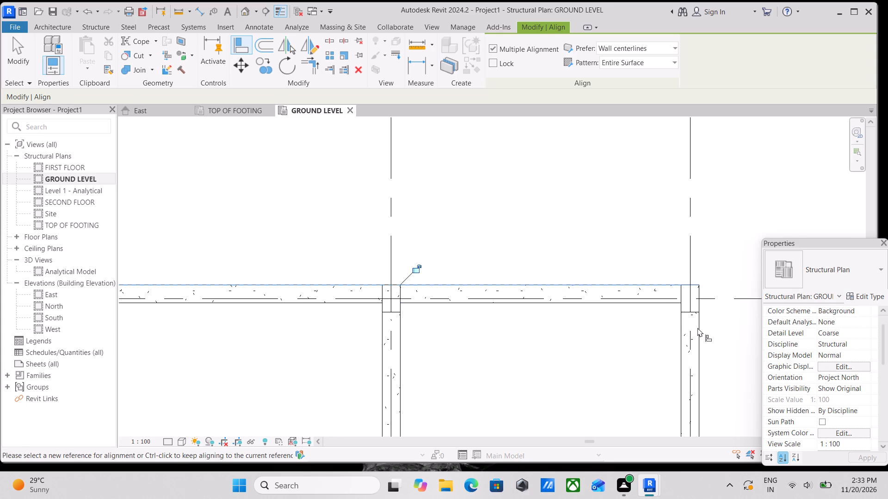
Examine the aligned beams along grid A and the framing down to grid D near grids 4 and 5.
scroll(697, 328, up, 4)
scroll(645, 324, down, 5)
scroll(599, 359, down, 6)
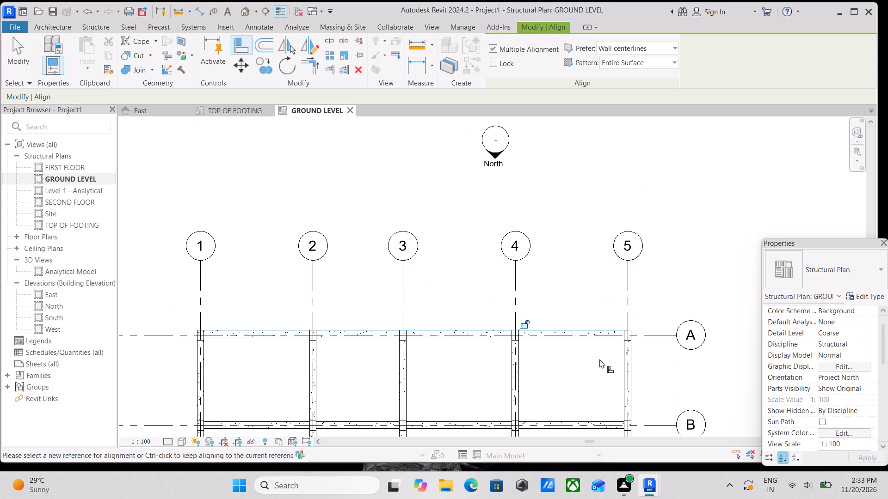
scroll(572, 389, down, 6)
middle_drag(573, 371, 592, 304)
middle_drag(592, 370, 591, 333)
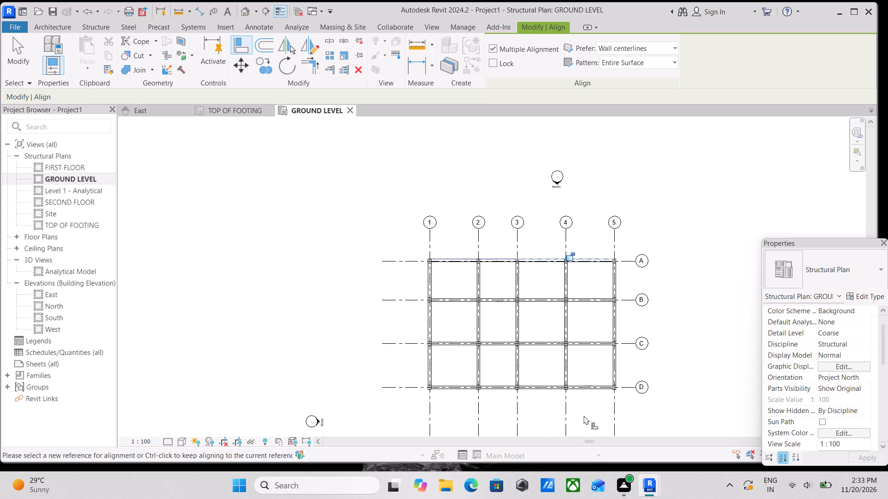
middle_drag(586, 387, 588, 347)
scroll(623, 429, up, 2)
scroll(576, 393, up, 3)
middle_drag(587, 354, 624, 414)
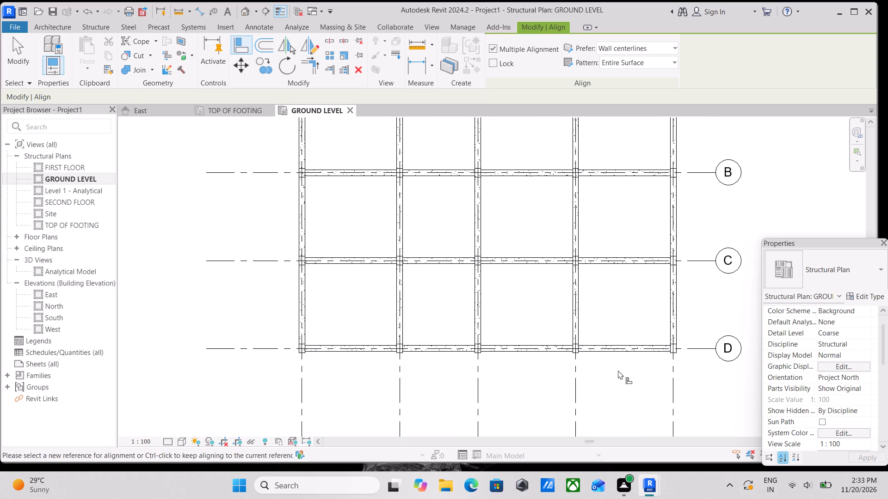
scroll(627, 375, up, 6)
scroll(676, 354, up, 2)
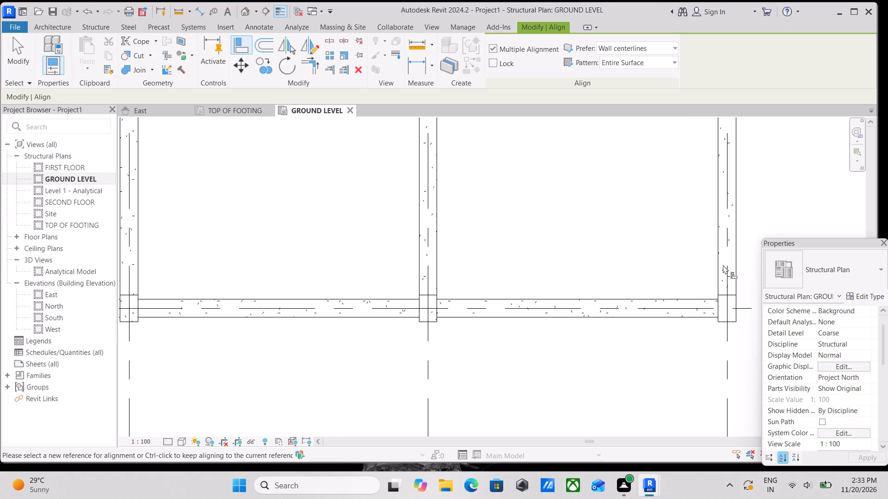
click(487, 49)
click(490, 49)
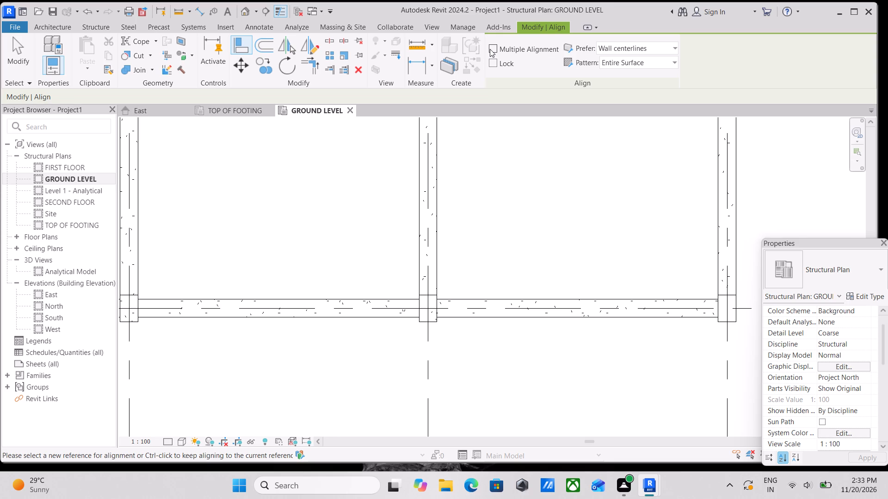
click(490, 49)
Align the outer faces of the grid D beams between grids 5 and 3 with the outer face of the column at grid 5.
scroll(576, 237, down, 1)
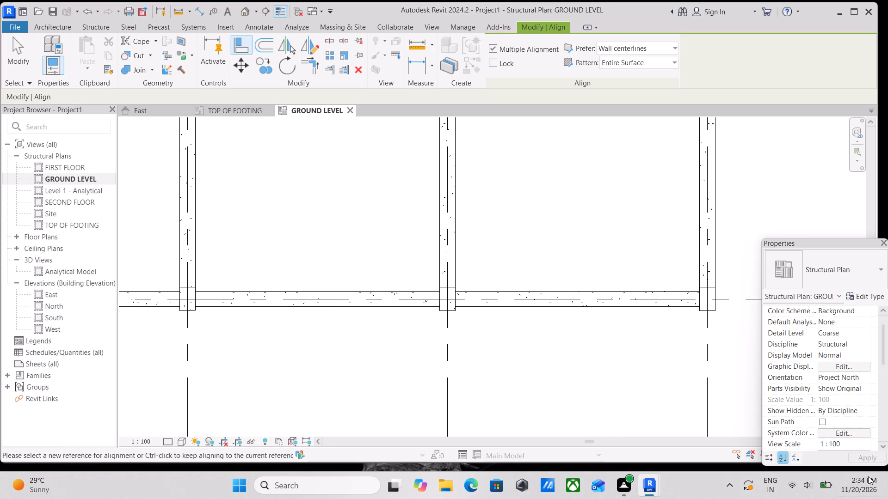
scroll(721, 304, up, 6)
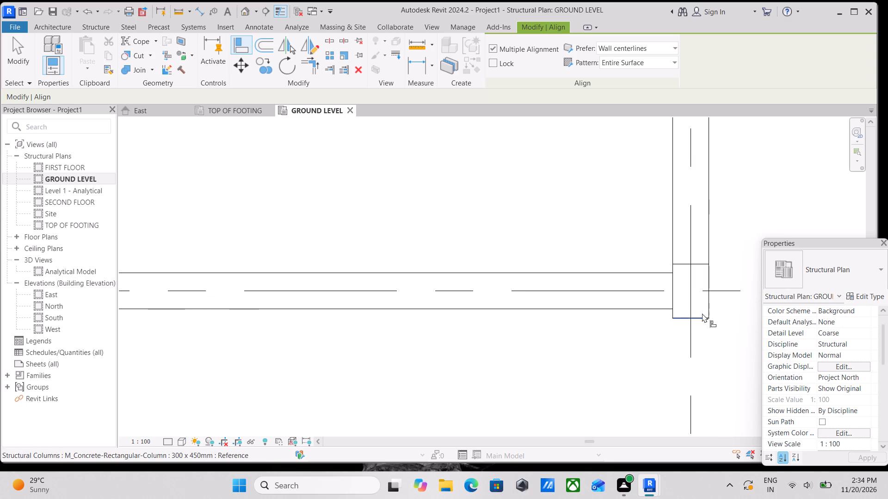
click(680, 318)
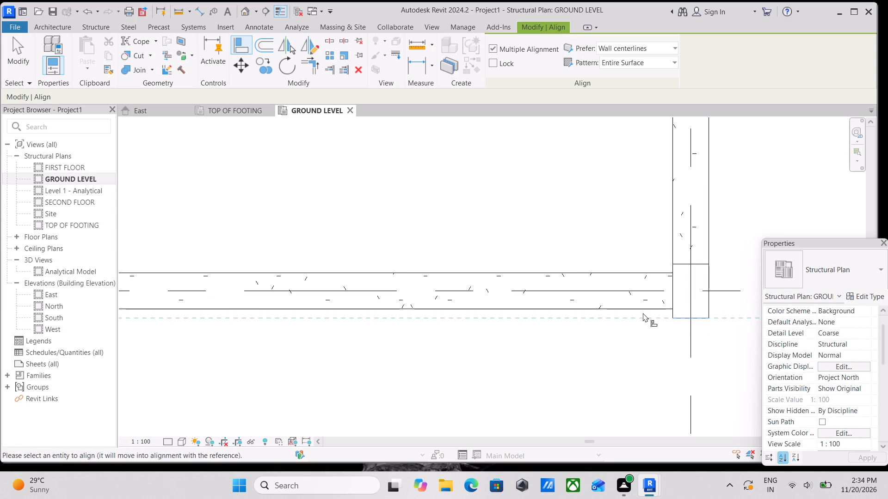
click(622, 310)
scroll(596, 360, down, 3)
middle_drag(596, 360, 887, 340)
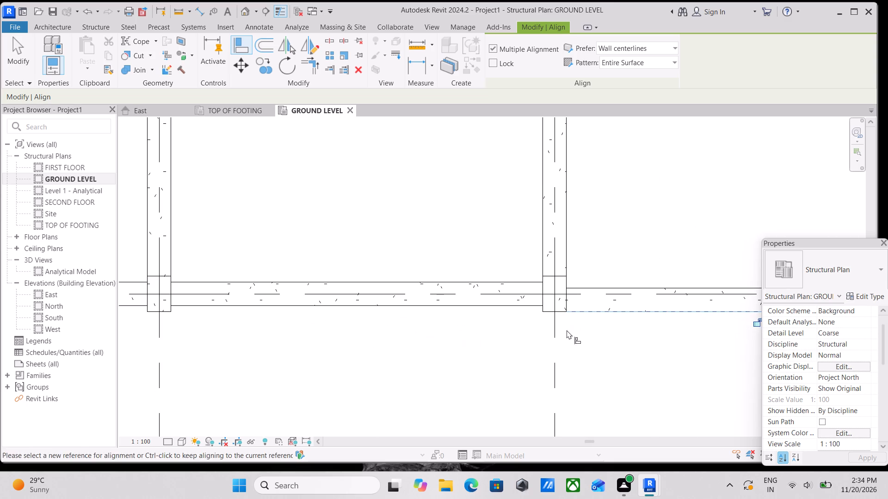
middle_drag(576, 334, 719, 353)
click(640, 328)
Align the outer faces of the grid D beams between grids 3 and 1 with the same column face line, and finish aligning.
middle_drag(597, 335, 887, 342)
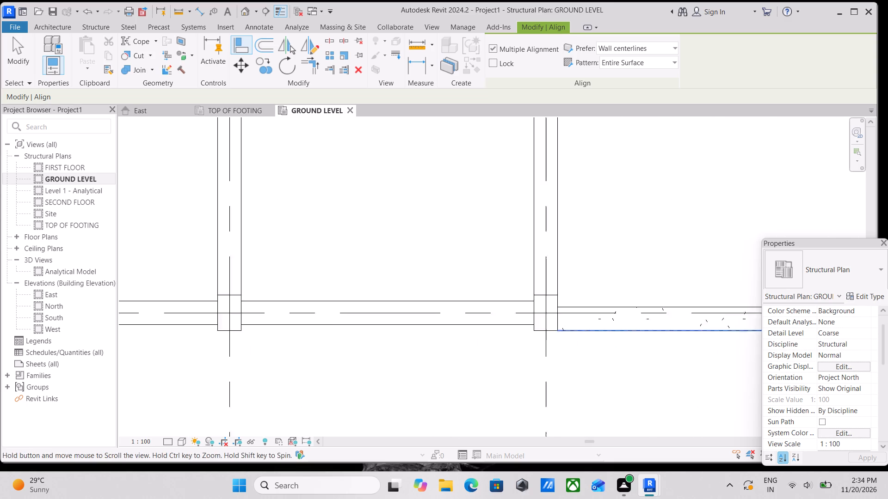
middle_drag(887, 342, 887, 343)
click(516, 334)
middle_drag(501, 357, 751, 365)
scroll(694, 365, up, 1)
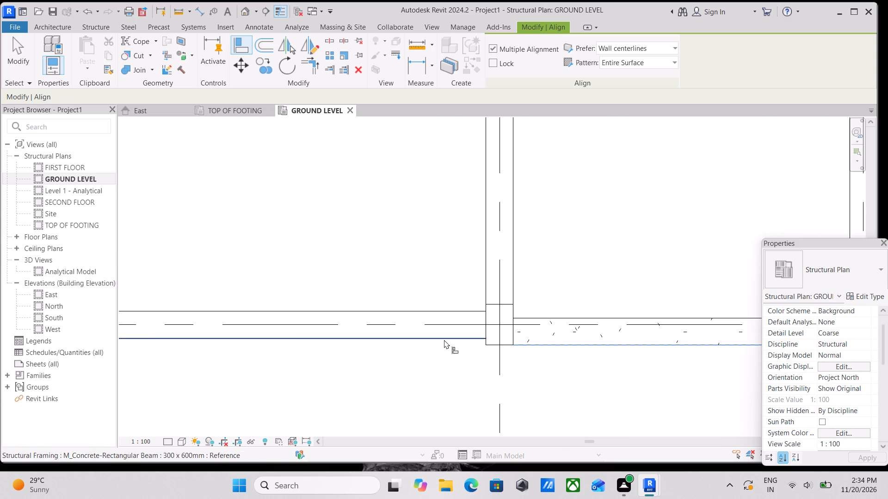
click(444, 340)
middle_drag(489, 371, 887, 355)
scroll(377, 363, down, 1)
middle_drag(394, 363, 473, 373)
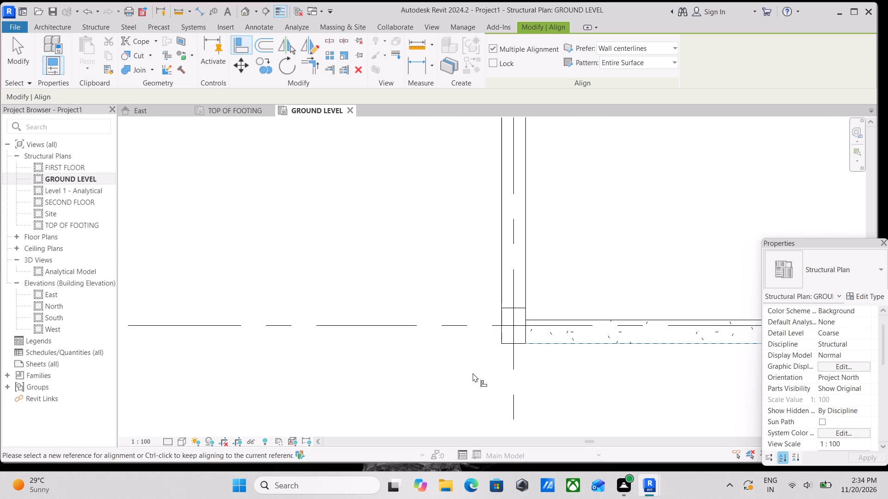
key(Escape)
scroll(505, 322, down, 2)
key(Escape)
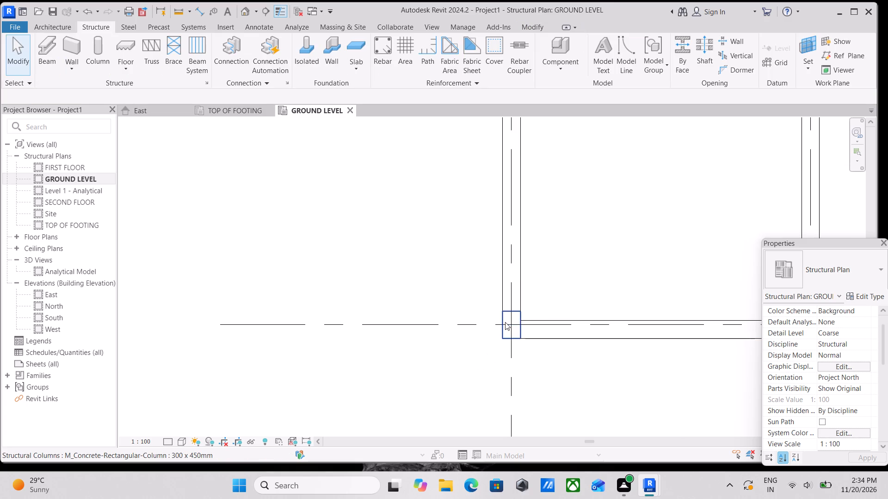
Examine the ground level plan to check the beam alignment along grids A and D and at the grid 1 edge.
scroll(505, 322, down, 7)
middle_drag(543, 274, 500, 334)
scroll(556, 324, down, 1)
middle_drag(556, 324, 329, 348)
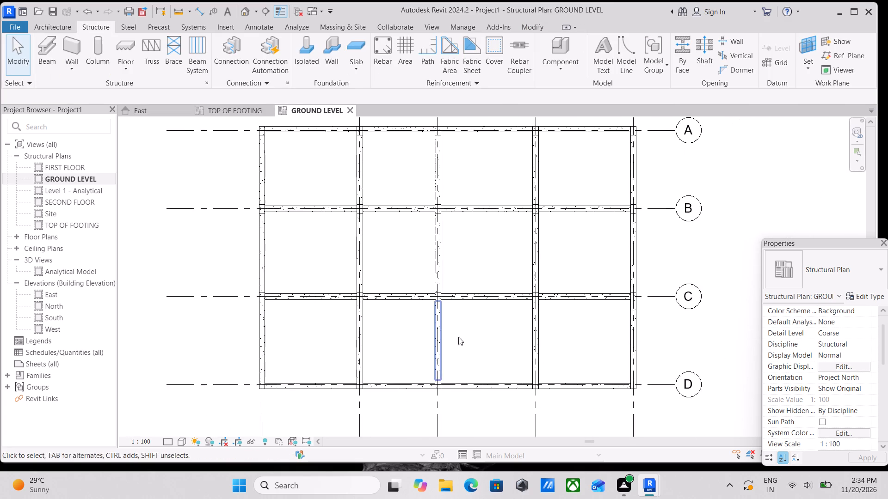
middle_drag(492, 332, 483, 346)
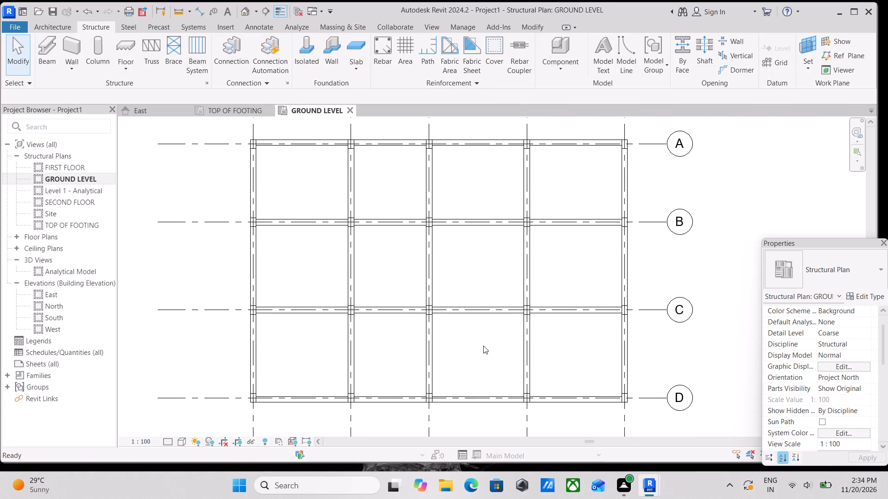
scroll(463, 331, up, 2)
middle_drag(465, 342, 619, 483)
middle_drag(406, 284, 478, 351)
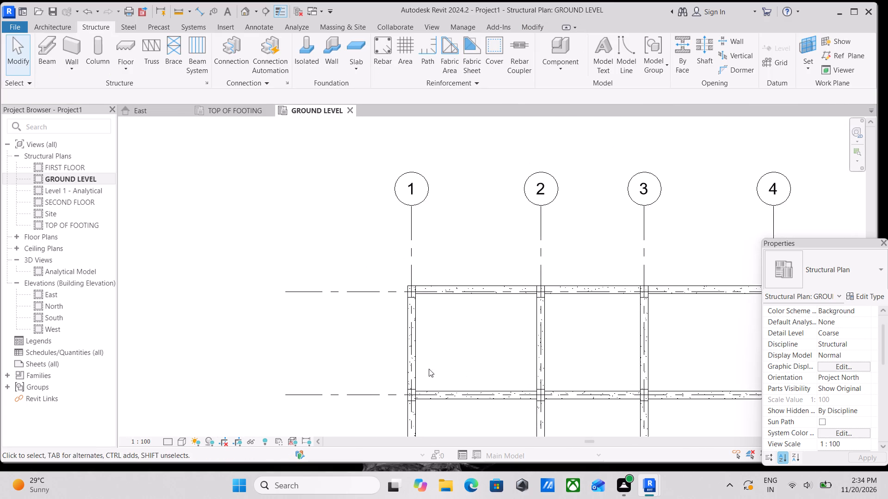
scroll(426, 332, up, 3)
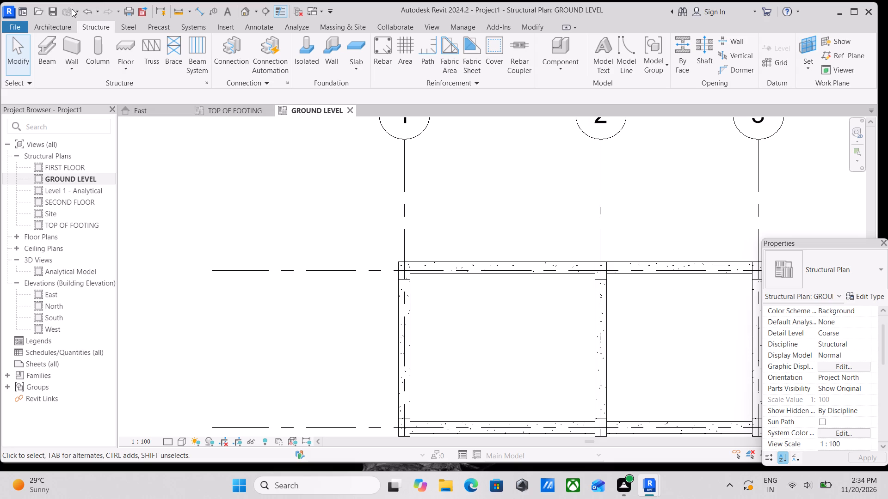
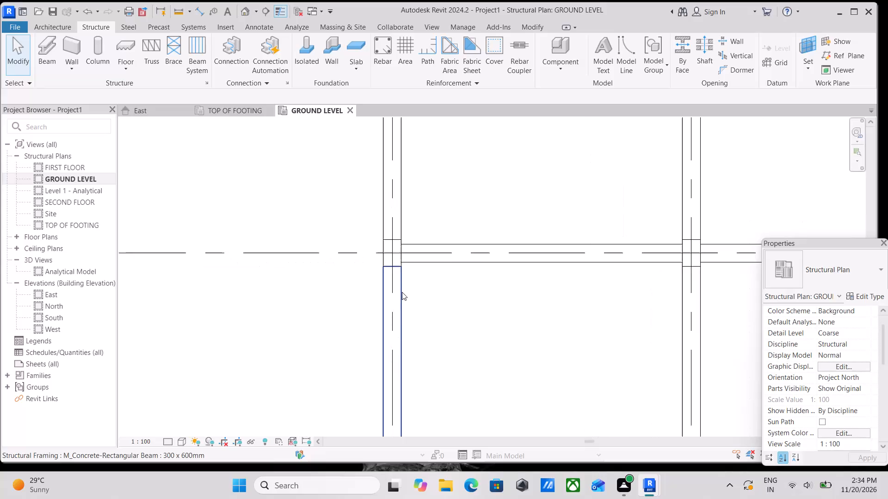
Open the TOP OF FOOTING plan and start a building section at the corner footing on grid 1.
scroll(402, 292, down, 6)
middle_drag(402, 292, 421, 353)
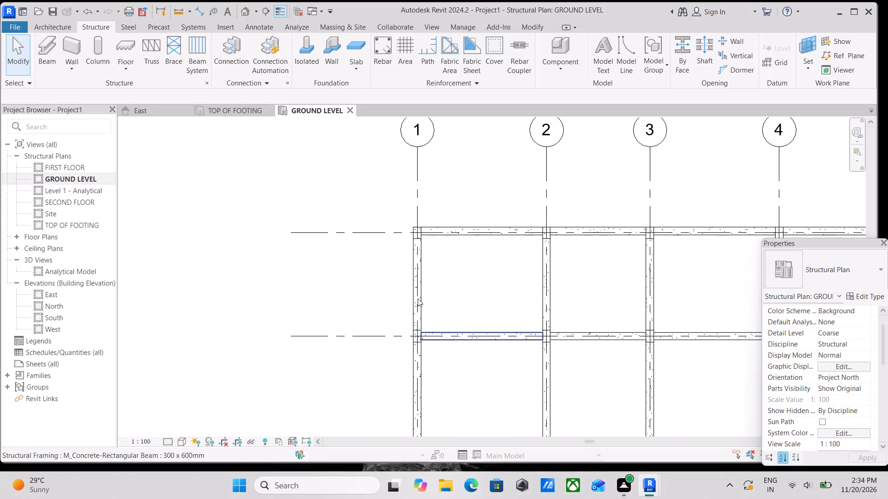
scroll(423, 261, down, 1)
middle_drag(424, 264, 482, 359)
click(227, 113)
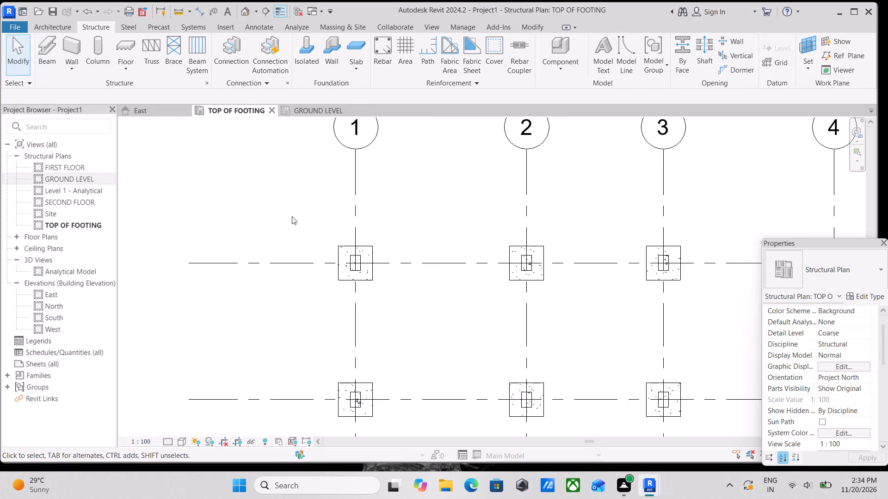
scroll(378, 291, up, 5)
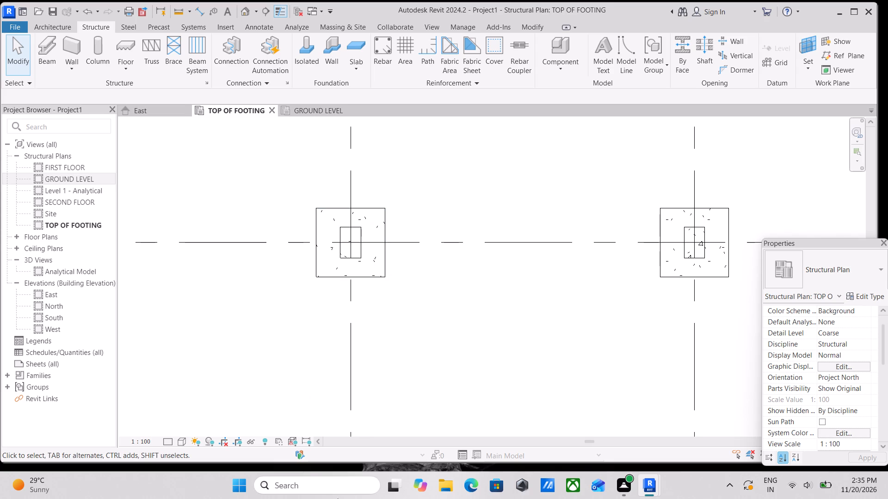
scroll(254, 301, up, 3)
middle_drag(319, 294, 322, 314)
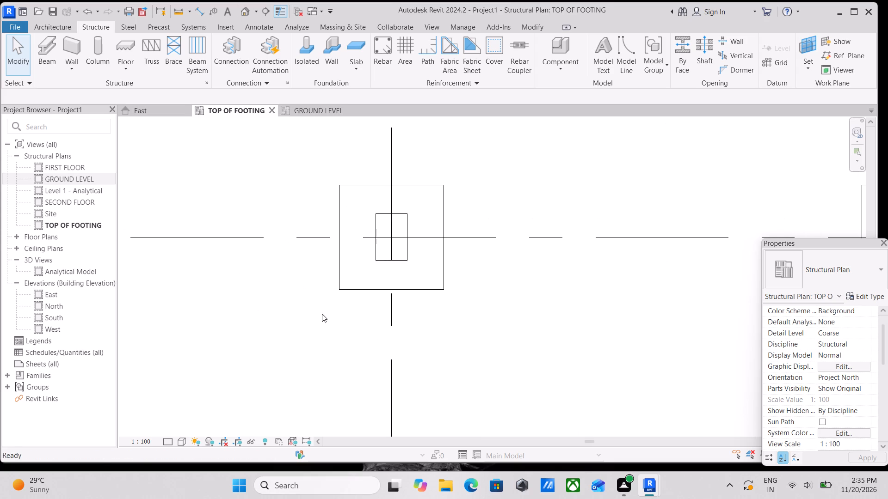
click(265, 18)
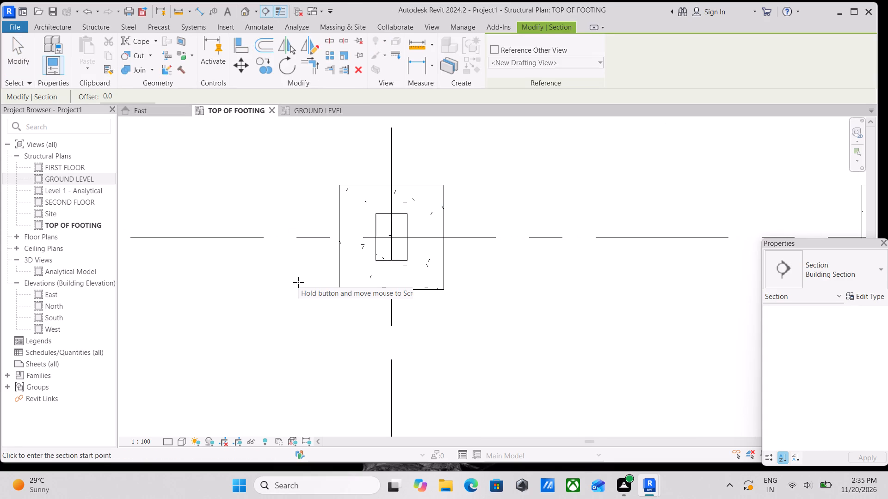
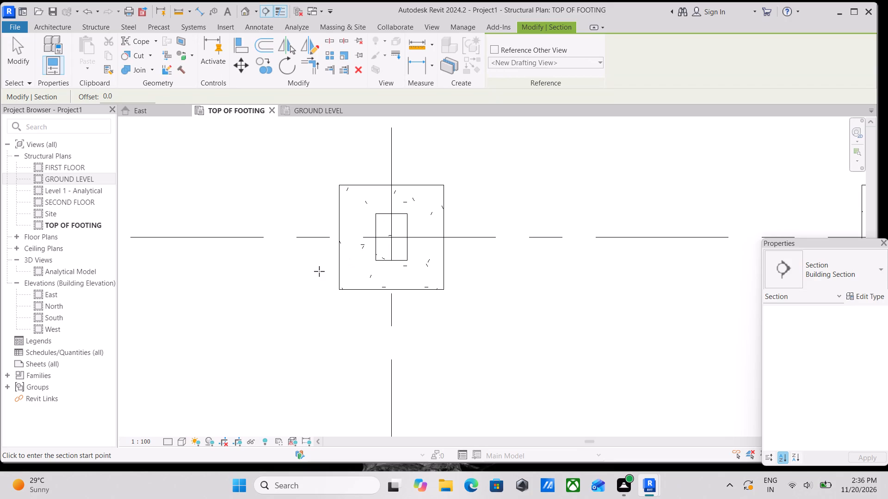
Draw the section line straight across the corner footing on grid 1, between the column face and the footing's lower edge in plan.
click(319, 271)
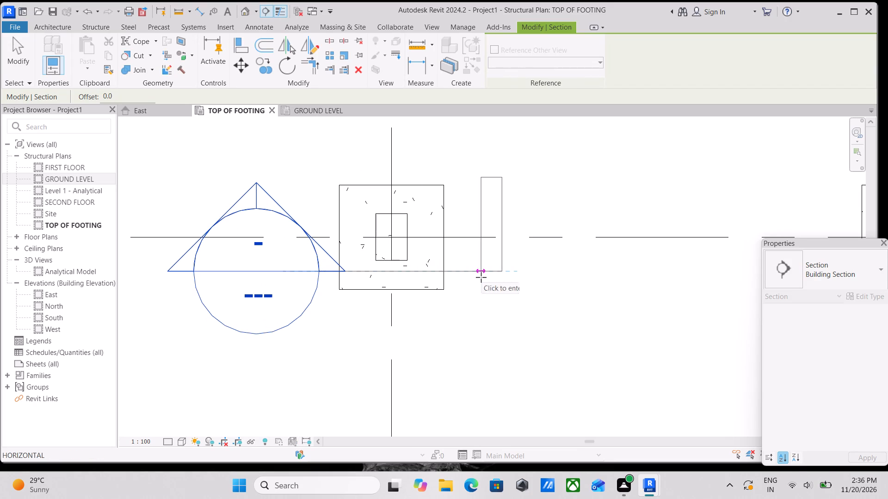
click(483, 277)
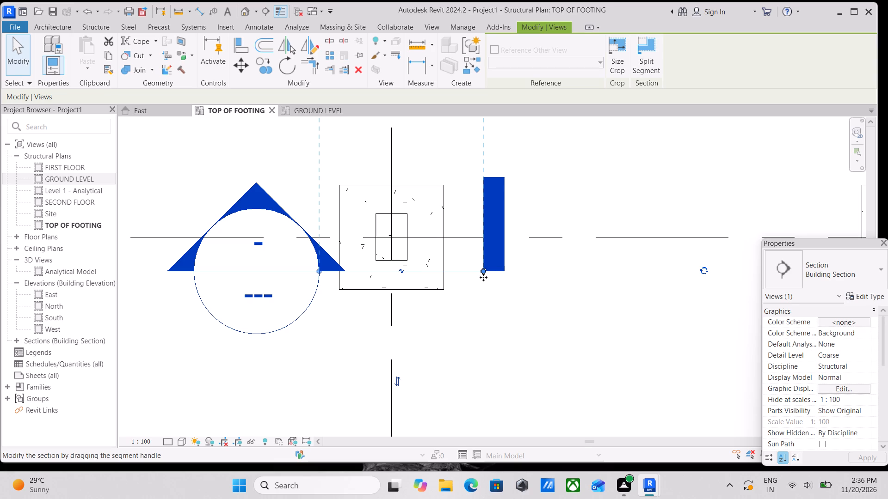
Shorten the section's view depth so its far clip boundary lies just inside the far edge of the grid 1 footing.
scroll(433, 256, down, 2)
middle_drag(424, 270, 424, 371)
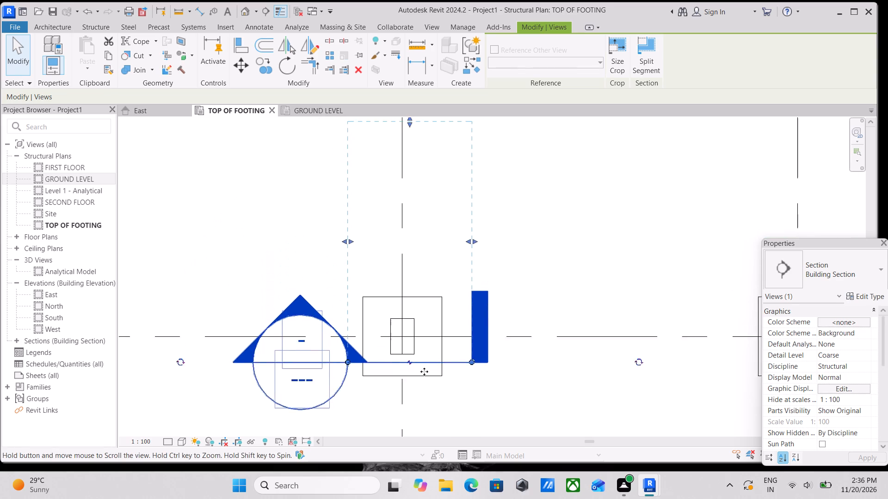
middle_drag(424, 371, 425, 370)
scroll(401, 264, down, 2)
middle_drag(401, 264, 407, 321)
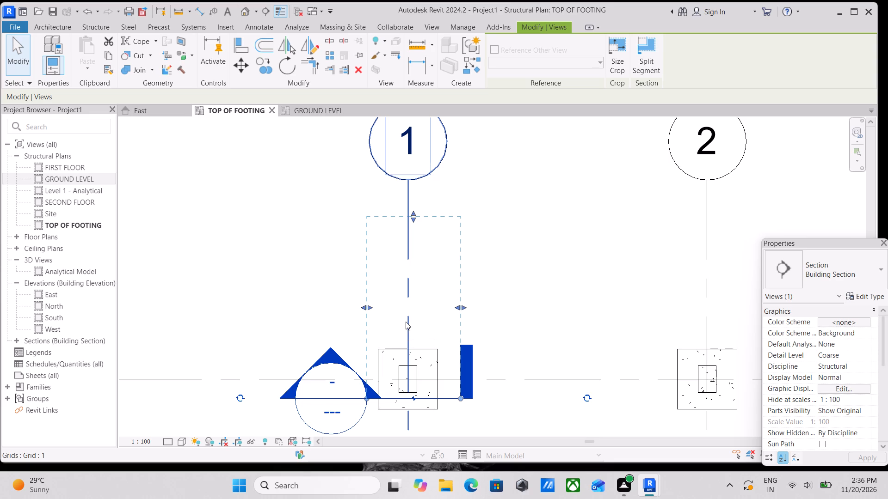
scroll(406, 322, down, 1)
drag(415, 231, 415, 252)
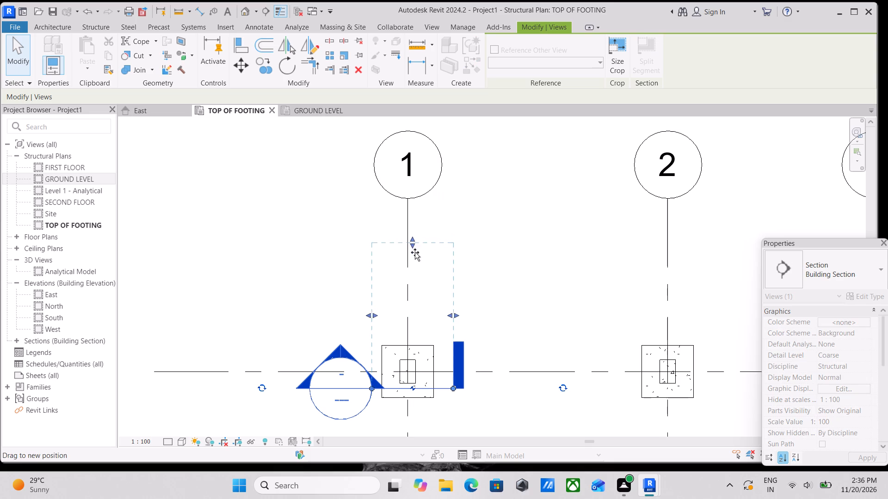
drag(415, 252, 413, 342)
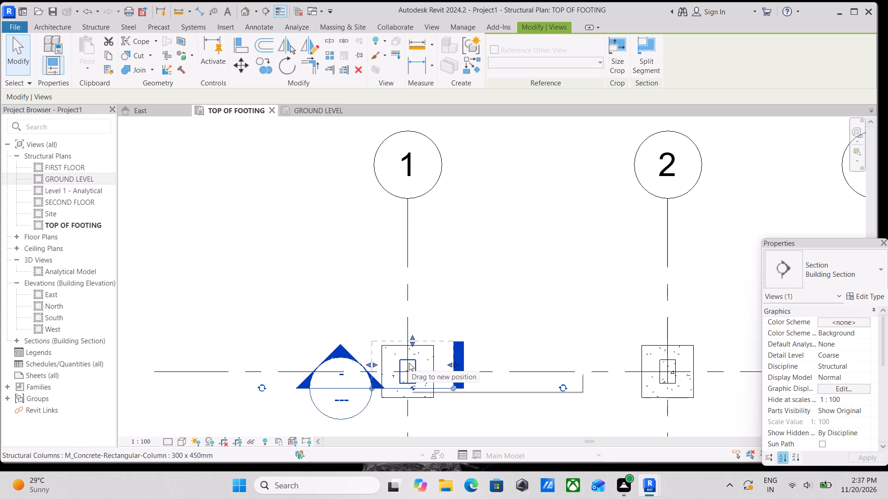
scroll(409, 363, up, 2)
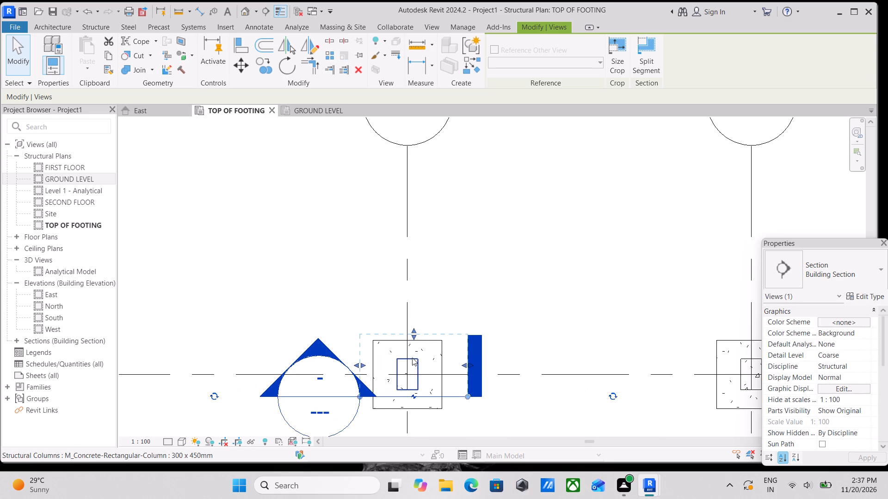
scroll(407, 358, up, 5)
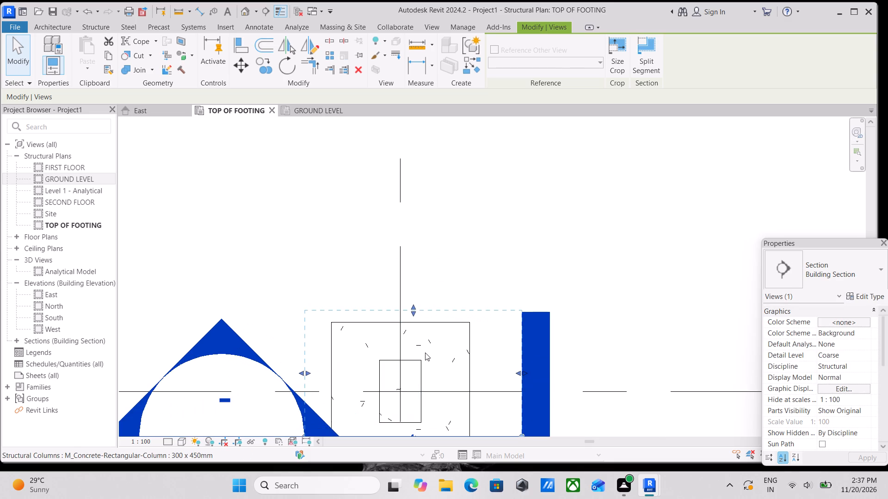
scroll(425, 341, up, 1)
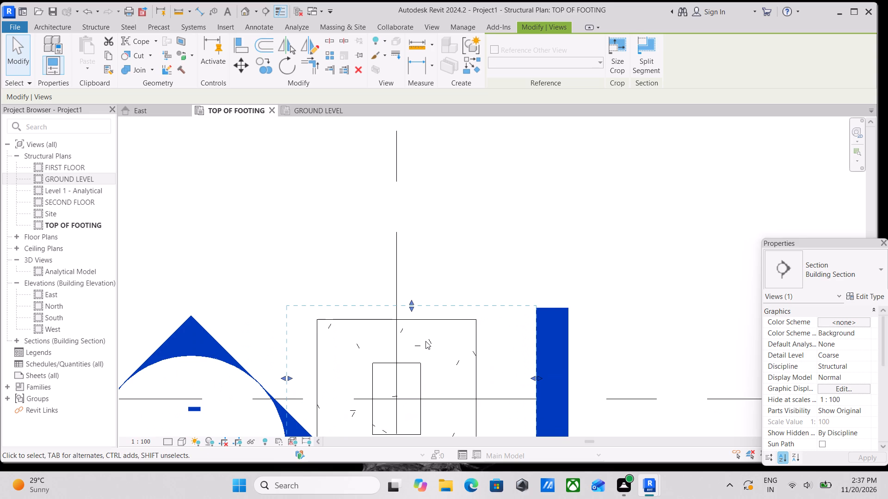
scroll(453, 334, up, 1)
middle_drag(433, 338, 440, 325)
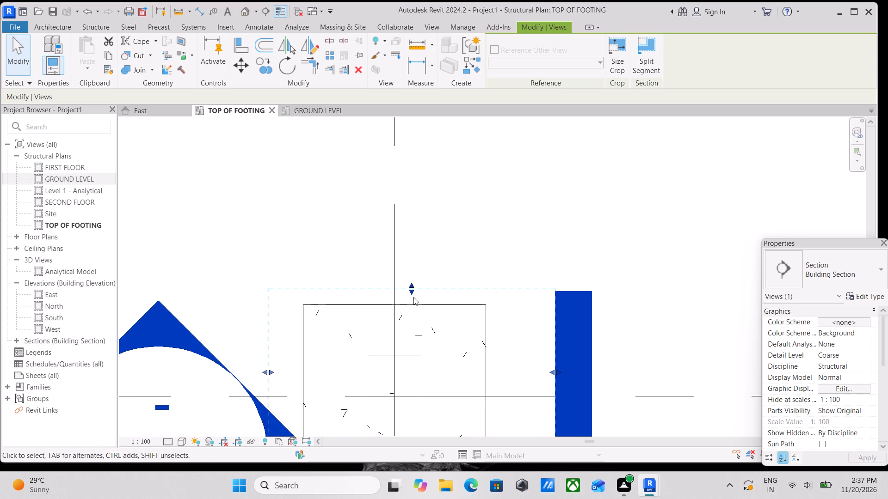
drag(413, 296, 413, 317)
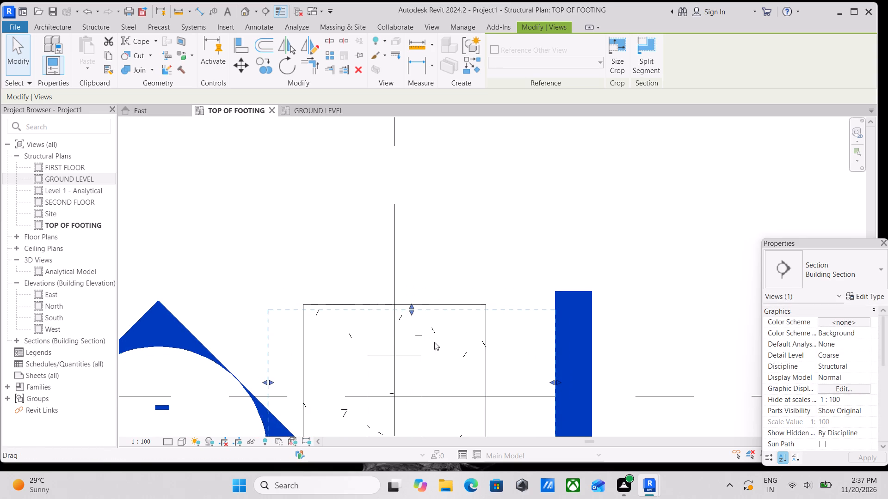
Narrow the section's extents so both side boundaries align with the side edges of the grid 1 footing.
middle_drag(443, 352, 451, 301)
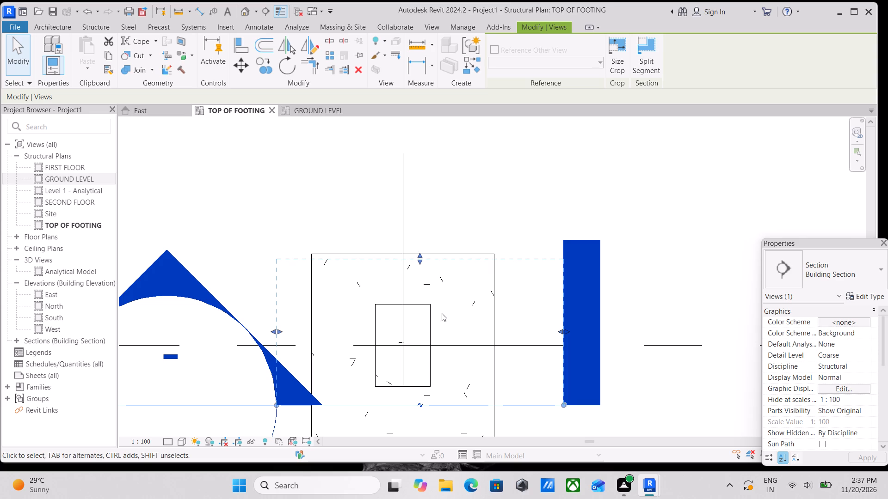
scroll(442, 313, down, 2)
middle_drag(410, 332, 430, 303)
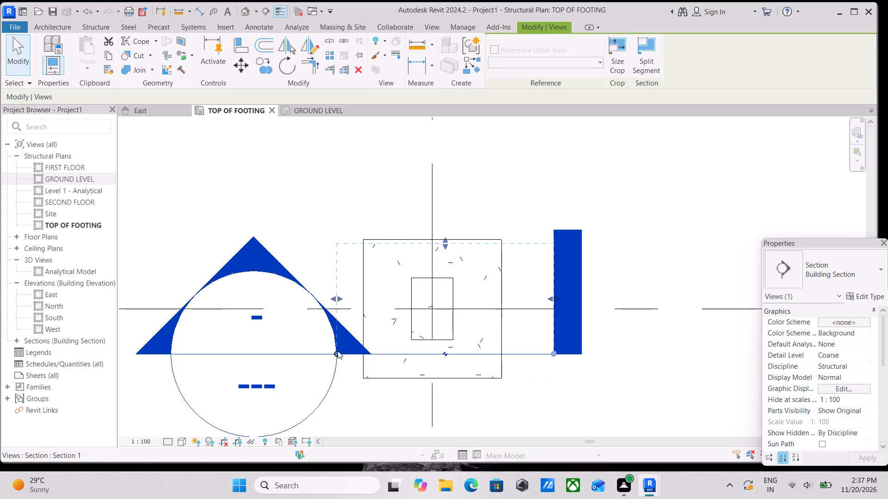
drag(343, 298, 368, 299)
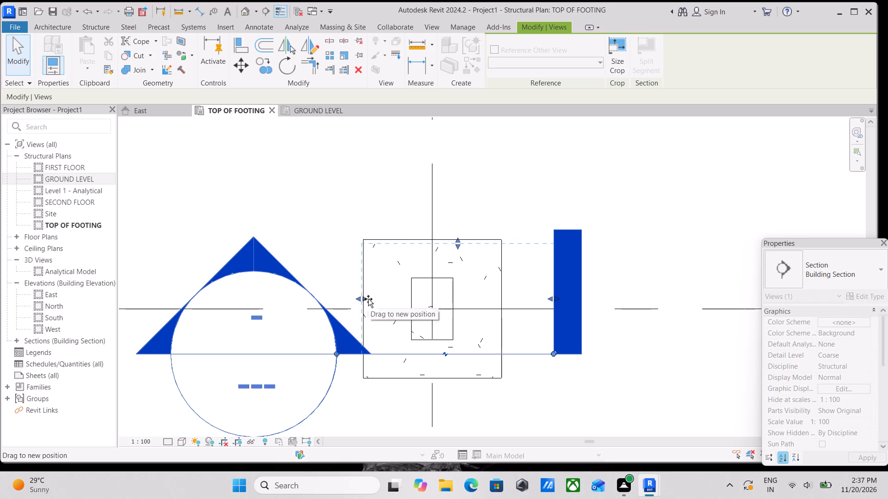
drag(368, 299, 370, 299)
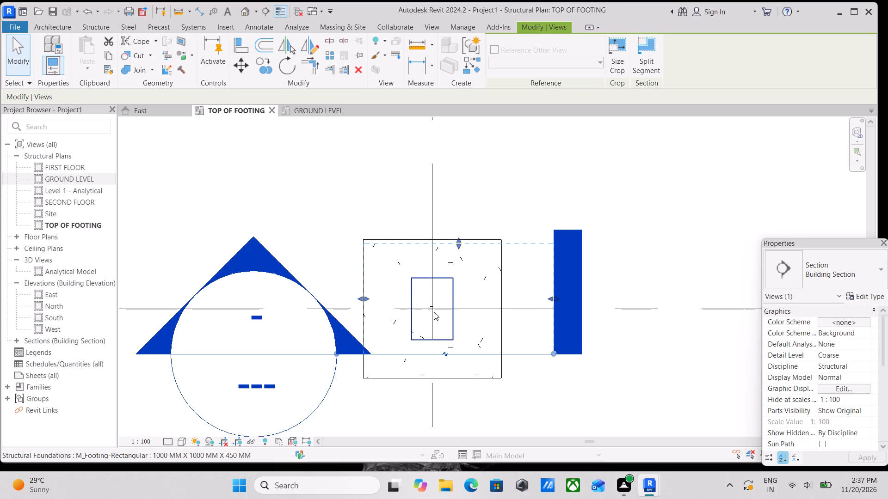
drag(546, 298, 545, 298)
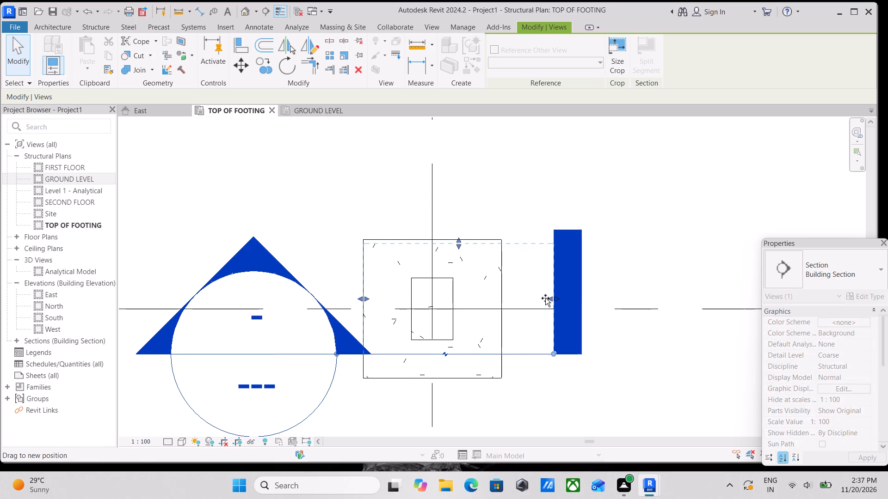
drag(545, 298, 492, 301)
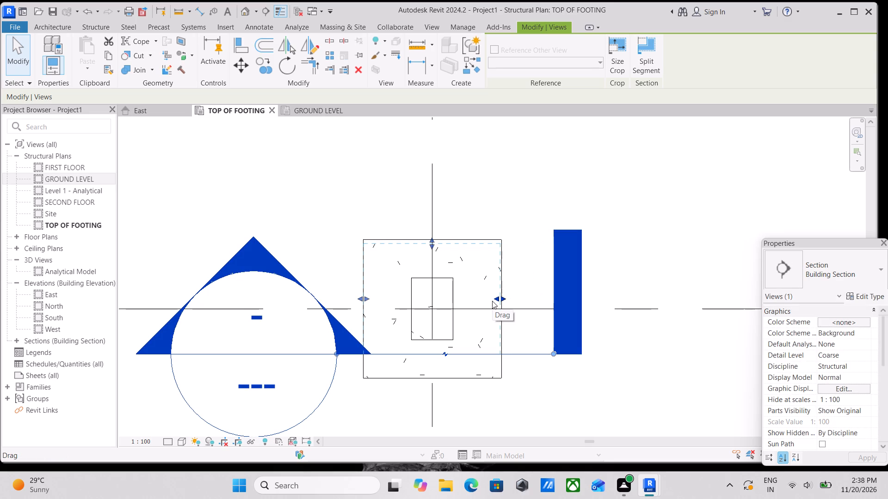
scroll(489, 313, up, 2)
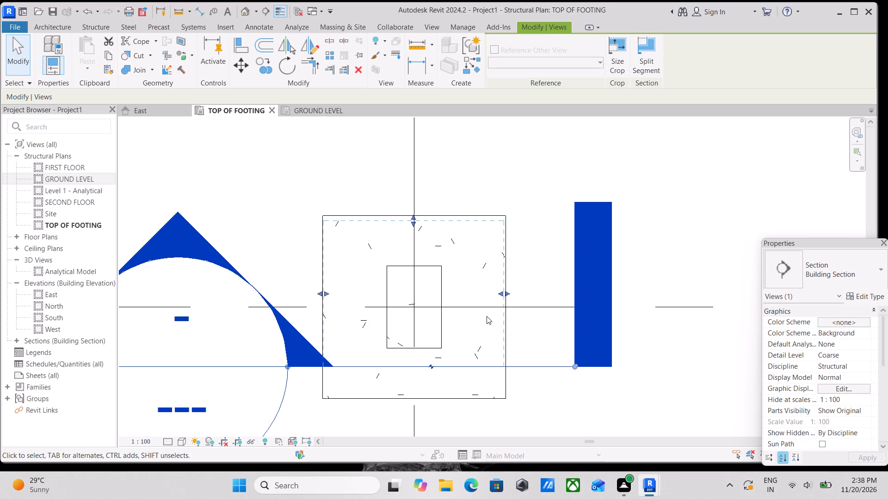
scroll(487, 316, up, 1)
drag(502, 290, 508, 292)
drag(513, 293, 514, 293)
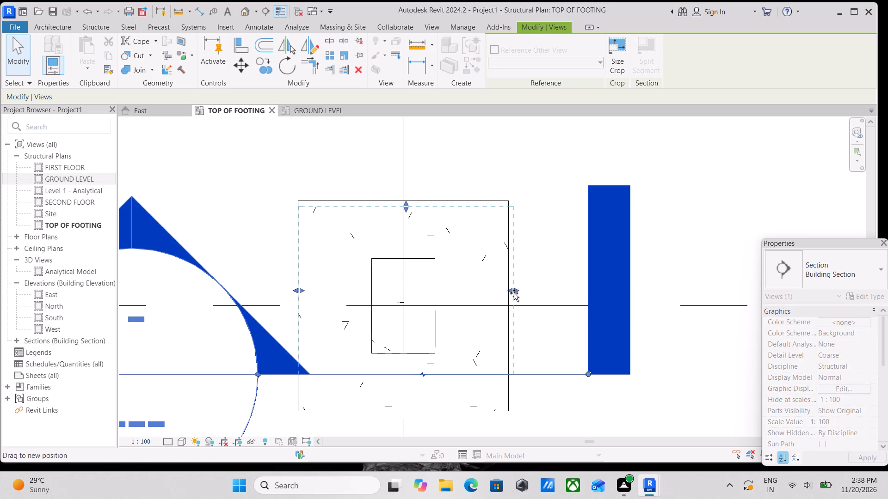
drag(514, 293, 510, 293)
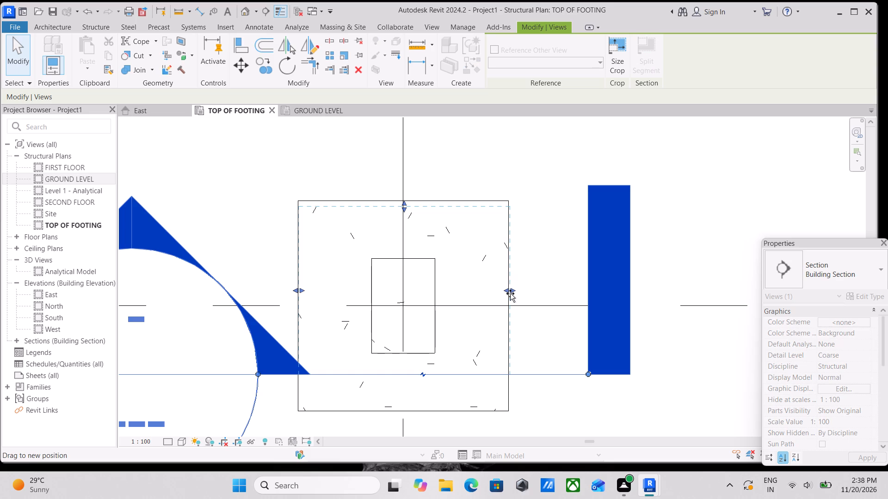
drag(510, 293, 518, 294)
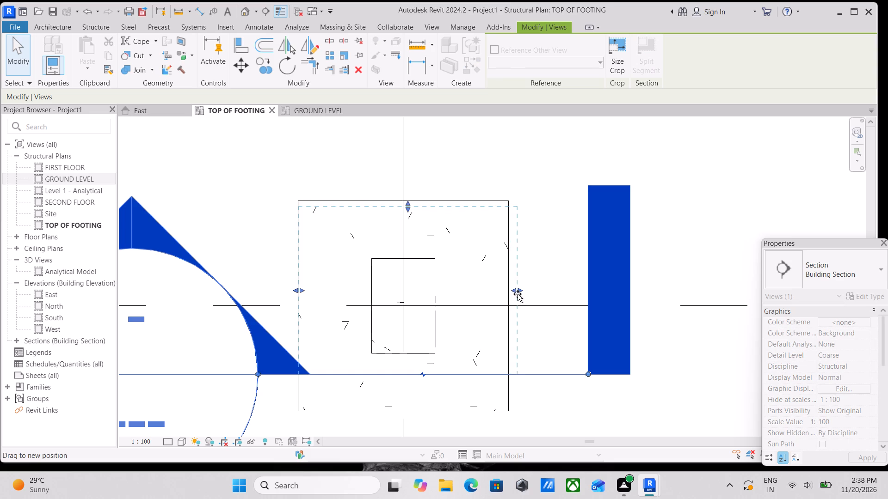
drag(518, 294, 507, 294)
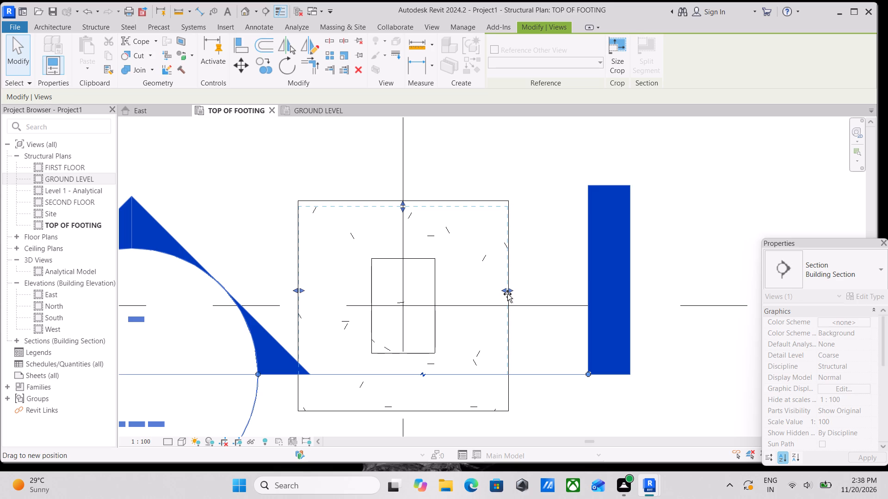
drag(507, 294, 506, 294)
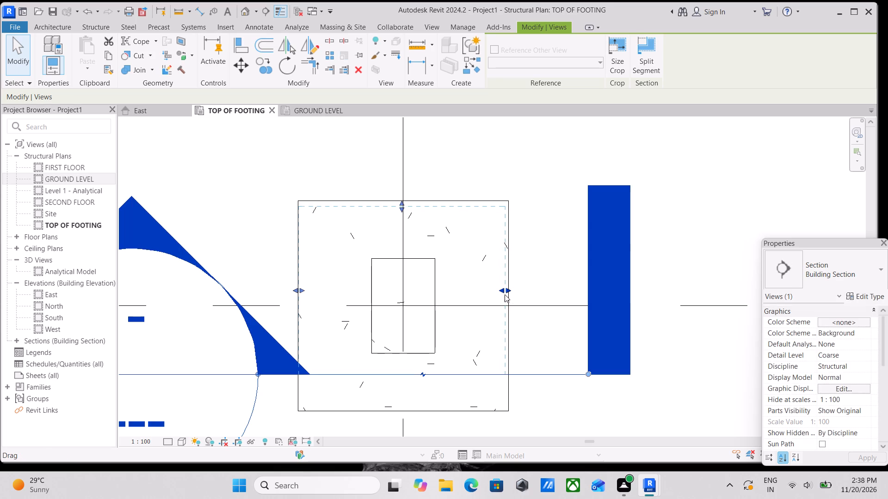
Open the view of the new building section from its section head.
scroll(137, 268, down, 2)
middle_drag(148, 271, 350, 275)
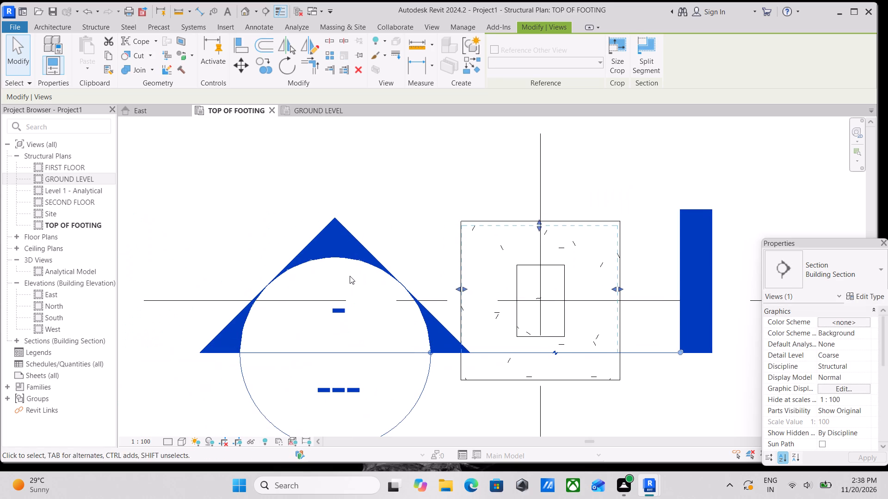
right_click(333, 240)
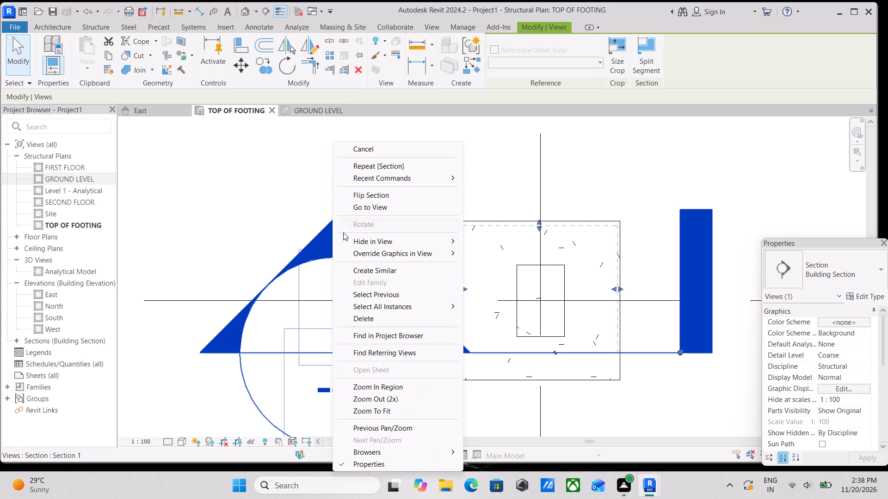
click(358, 207)
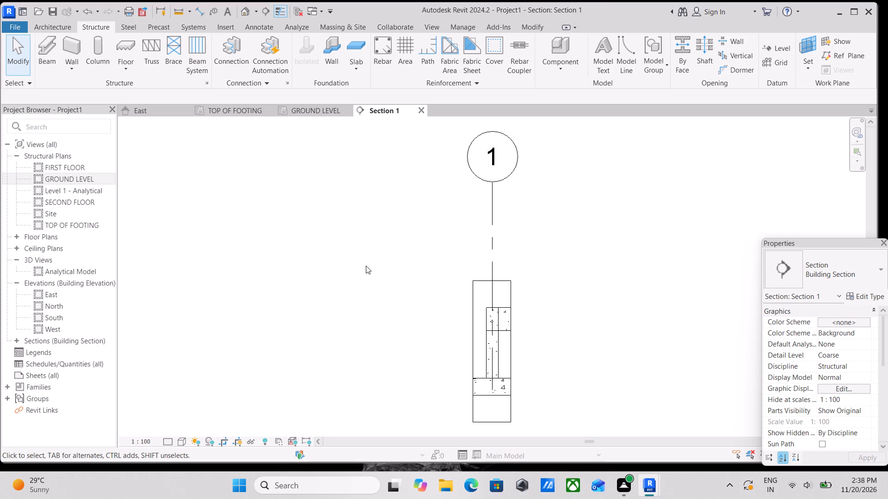
Widen the Section 1 crop region on both sides so it extends a little beyond the footing's edges.
scroll(504, 387, up, 2)
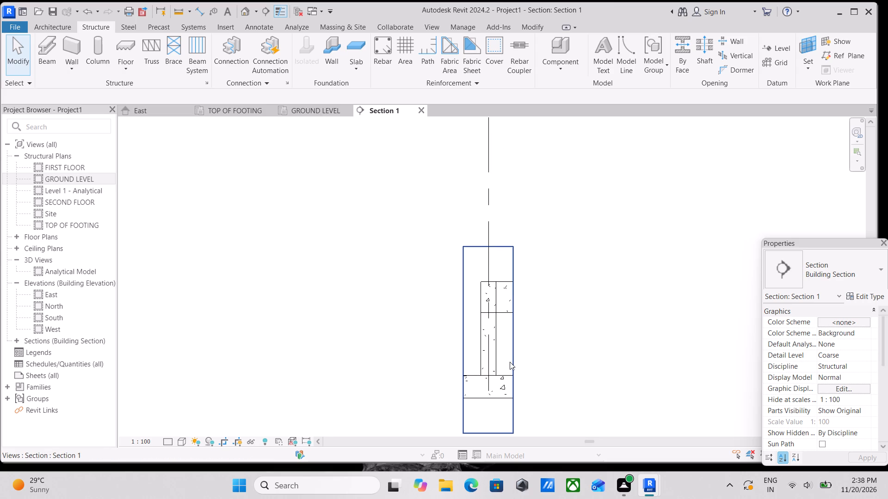
click(510, 360)
drag(511, 339, 522, 339)
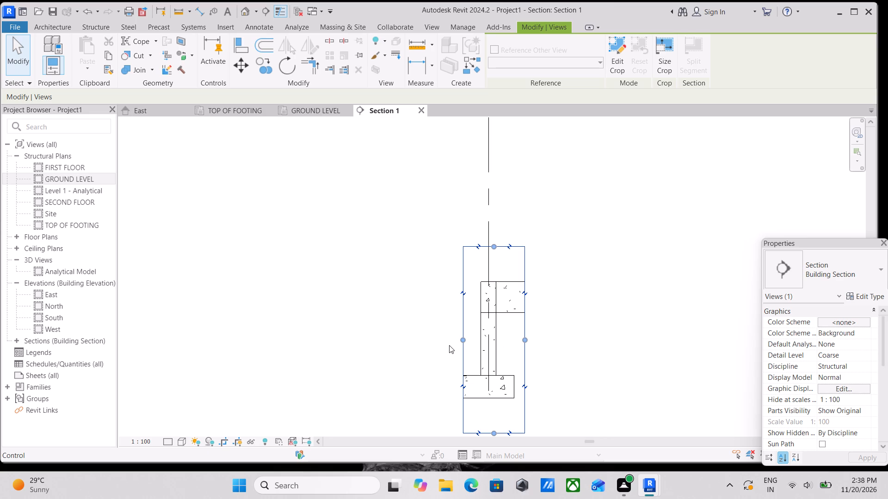
drag(457, 340, 441, 341)
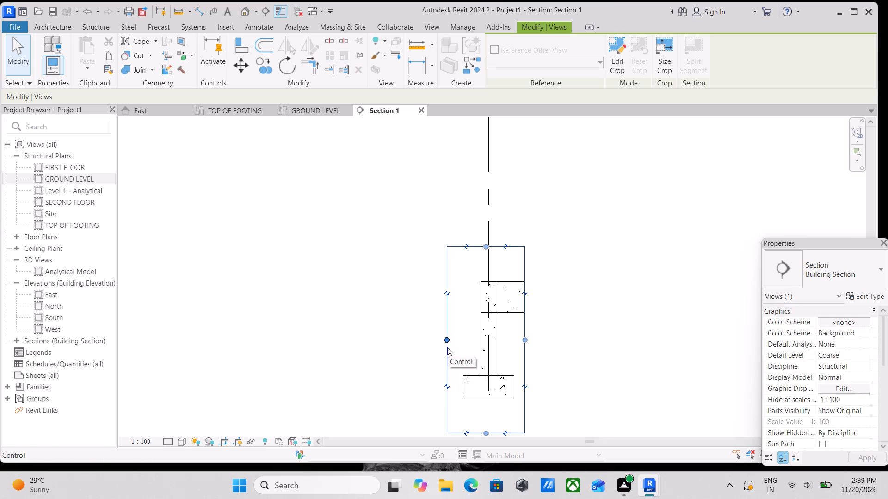
Place a 13M structural rebar of shape M_02 near the bottom of the footing, with its legs pointing up.
scroll(547, 427, up, 4)
scroll(419, 387, up, 1)
middle_drag(419, 387, 420, 390)
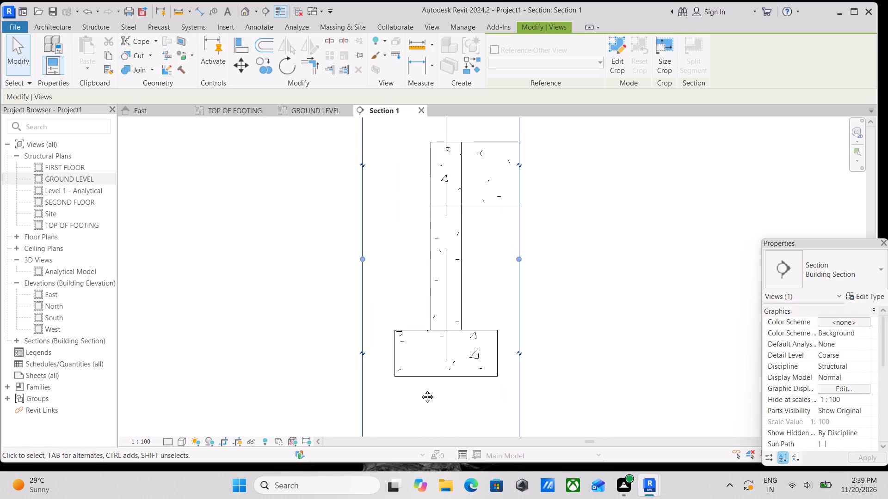
middle_drag(420, 390, 419, 434)
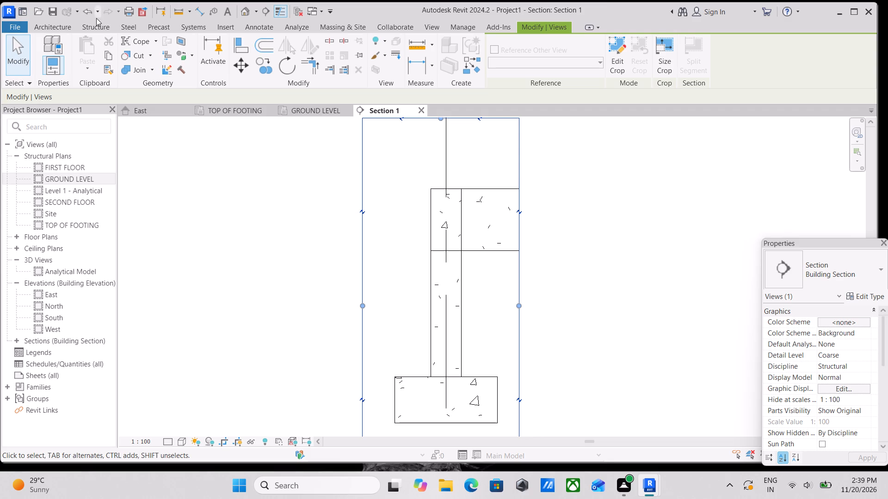
click(96, 25)
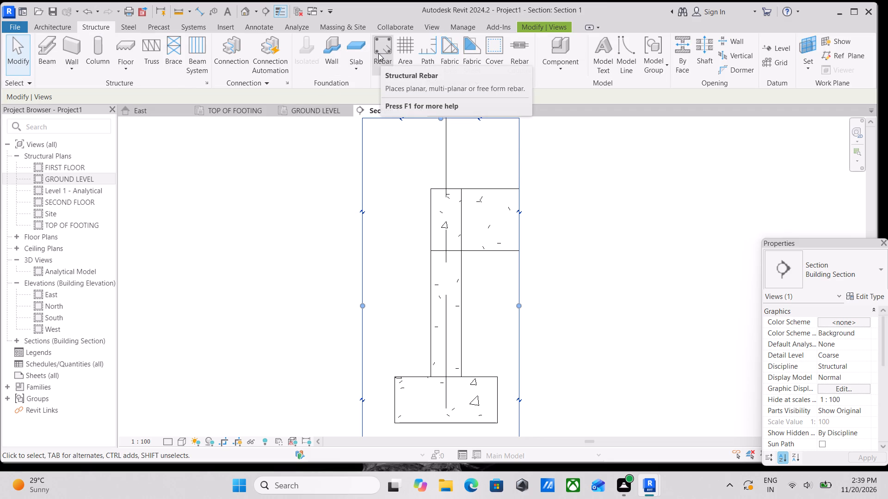
click(378, 53)
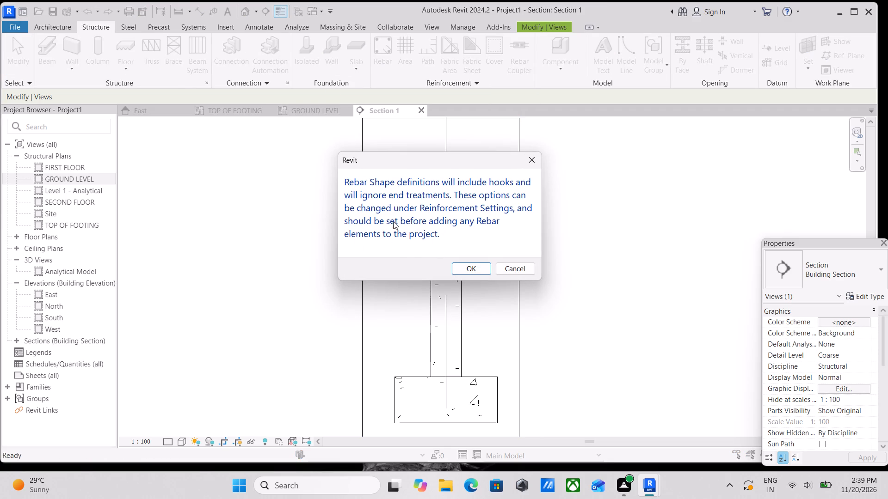
click(475, 267)
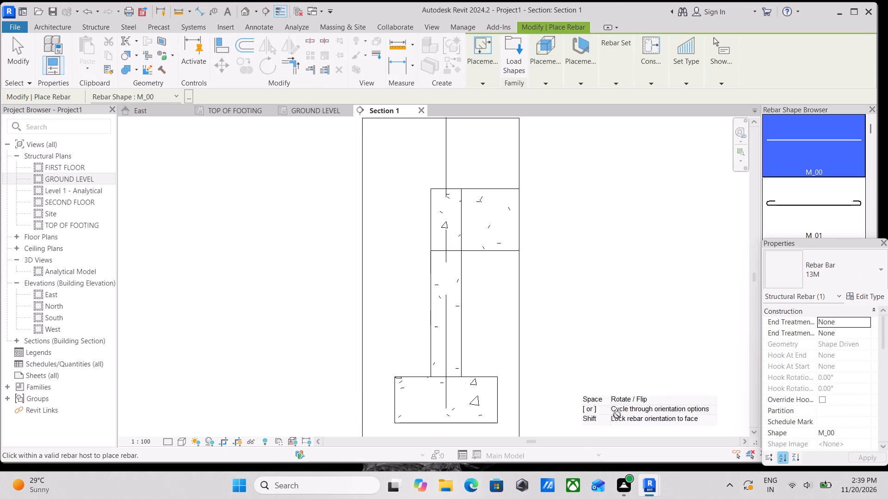
scroll(817, 206, down, 2)
click(822, 207)
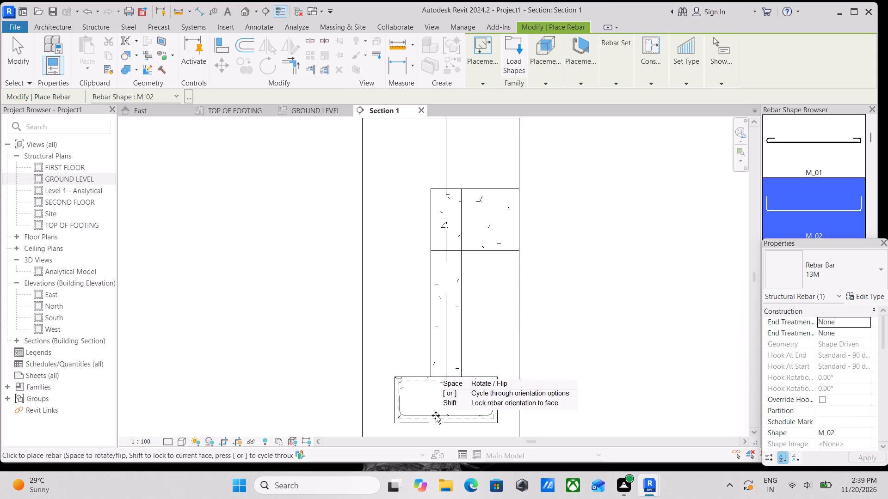
scroll(452, 410, up, 9)
middle_drag(443, 408, 443, 401)
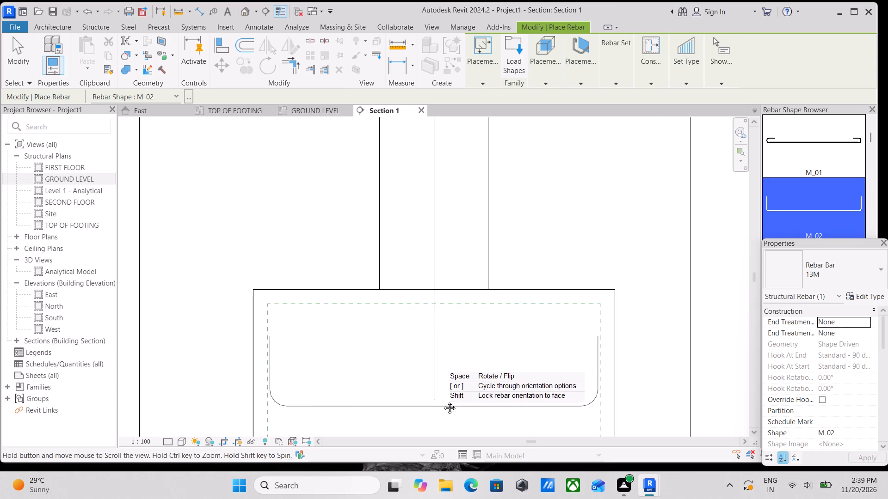
middle_drag(443, 401, 469, 280)
scroll(427, 297, up, 3)
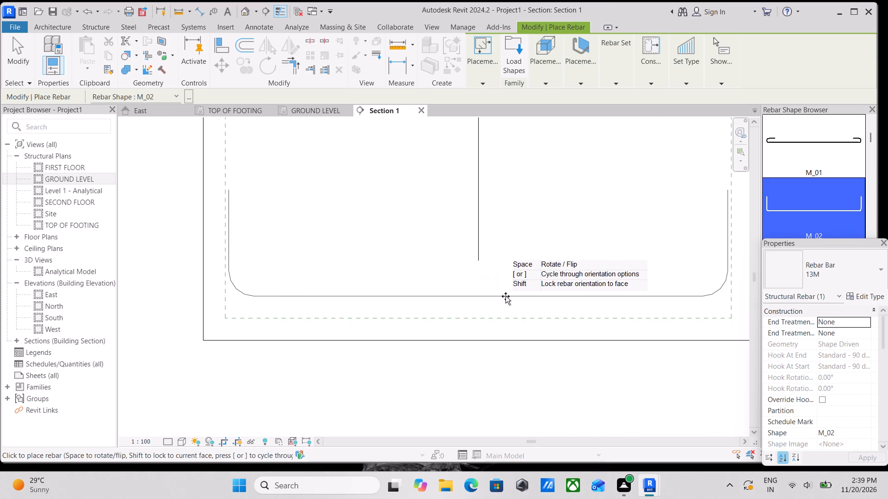
scroll(506, 296, down, 1)
middle_drag(506, 295, 522, 263)
scroll(499, 269, up, 3)
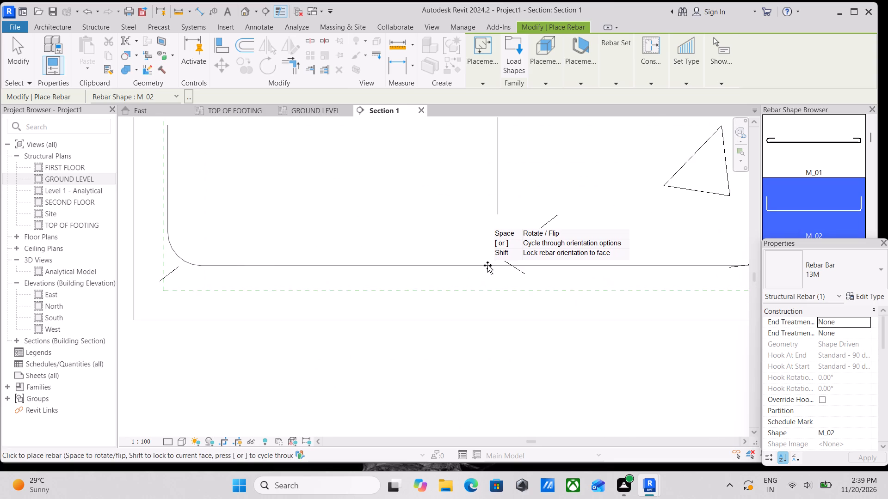
scroll(487, 265, down, 1)
click(487, 265)
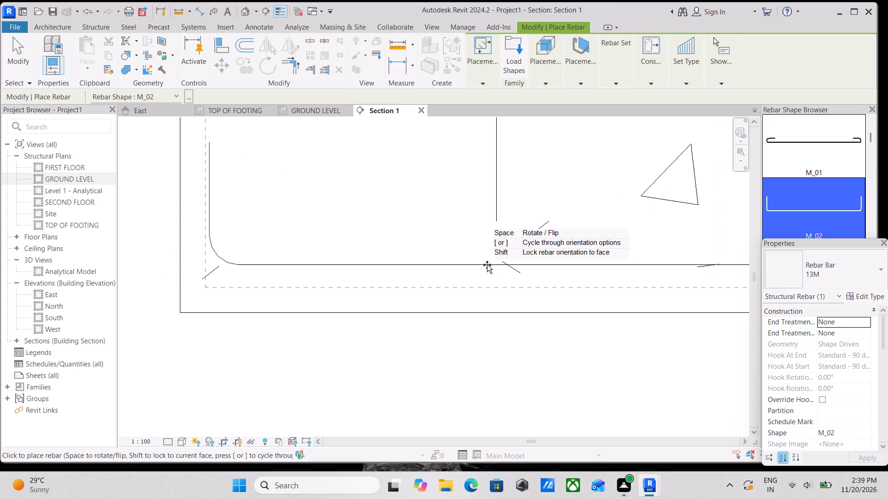
Place a second M_02 bar near the top of the footing with its legs pointing down, and finish rebar placement.
middle_drag(483, 265, 483, 270)
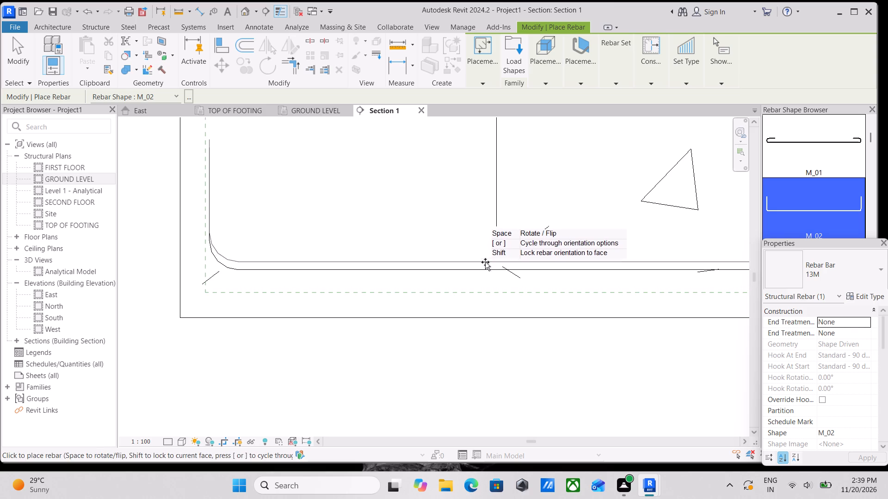
middle_drag(481, 192, 485, 301)
scroll(446, 187, up, 3)
scroll(450, 186, down, 6)
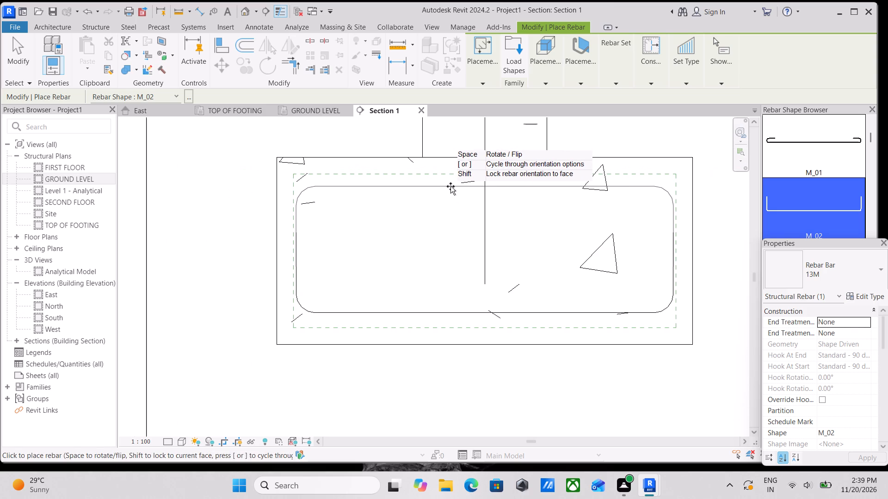
click(449, 180)
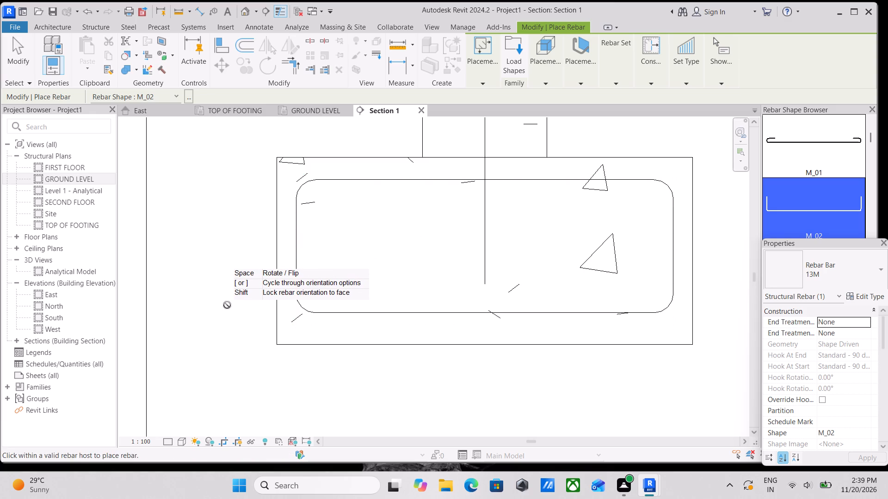
key(Escape)
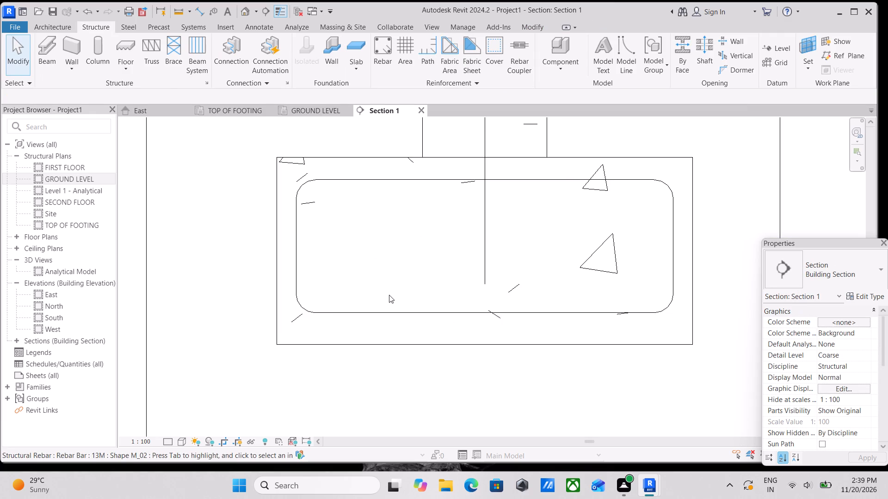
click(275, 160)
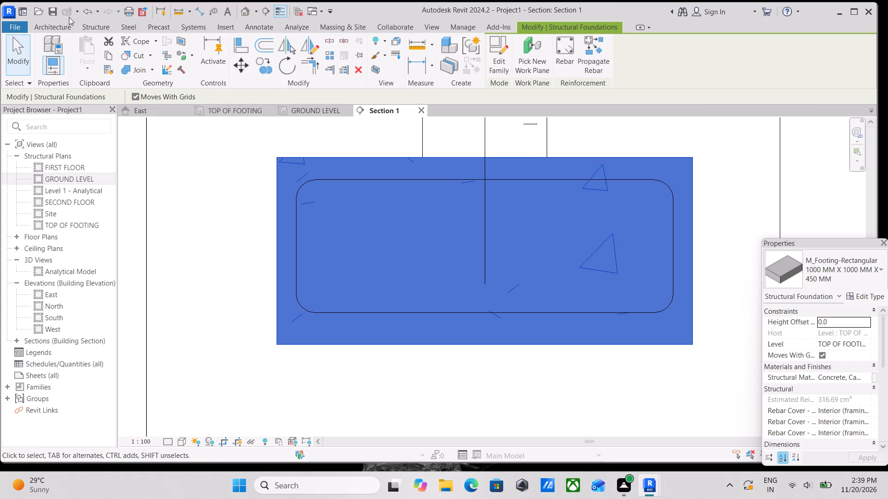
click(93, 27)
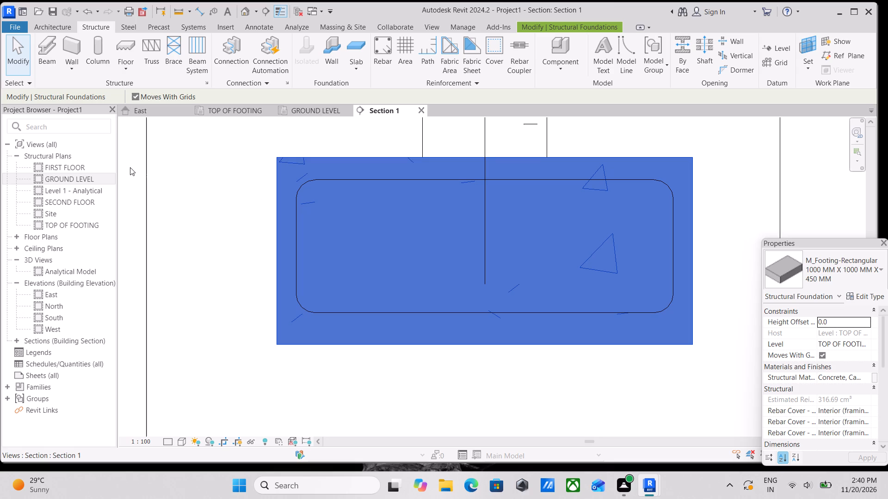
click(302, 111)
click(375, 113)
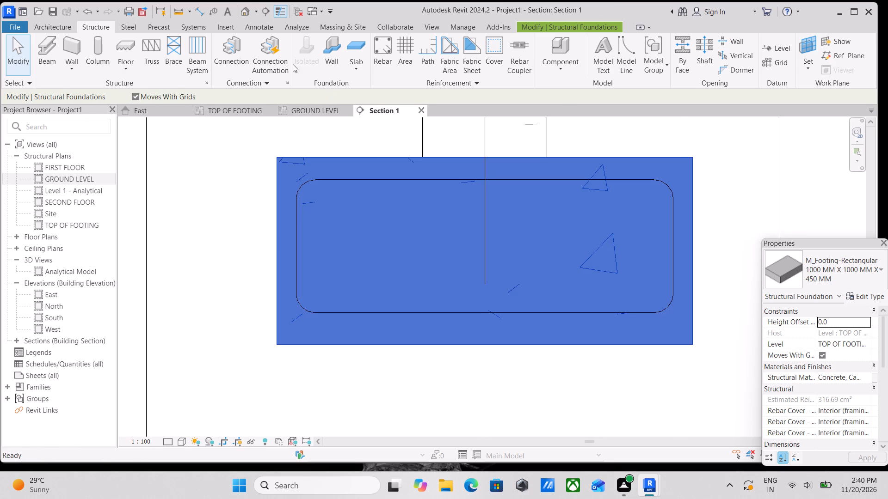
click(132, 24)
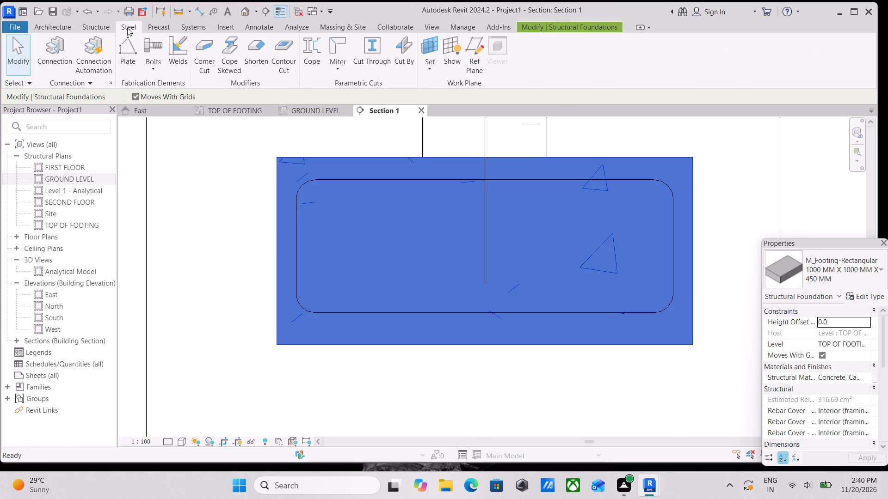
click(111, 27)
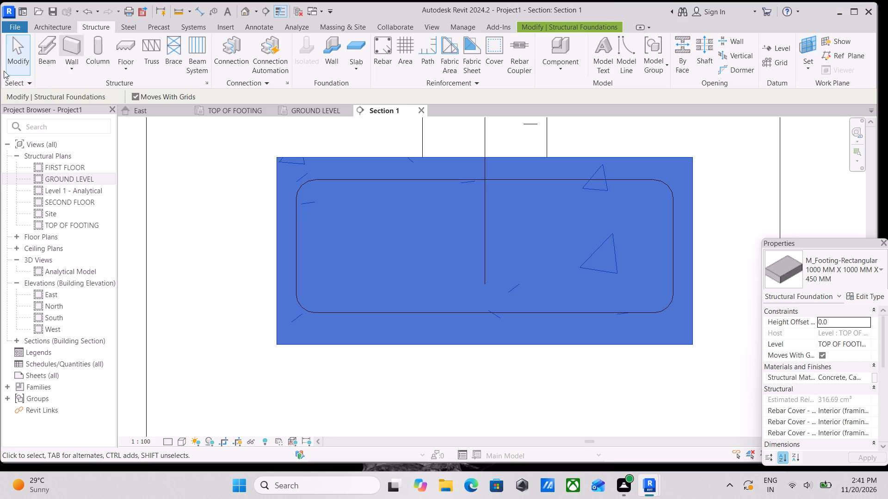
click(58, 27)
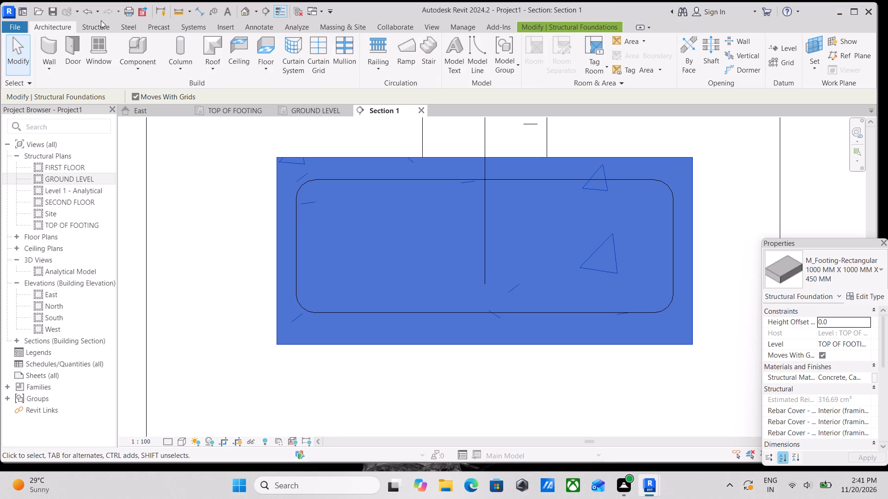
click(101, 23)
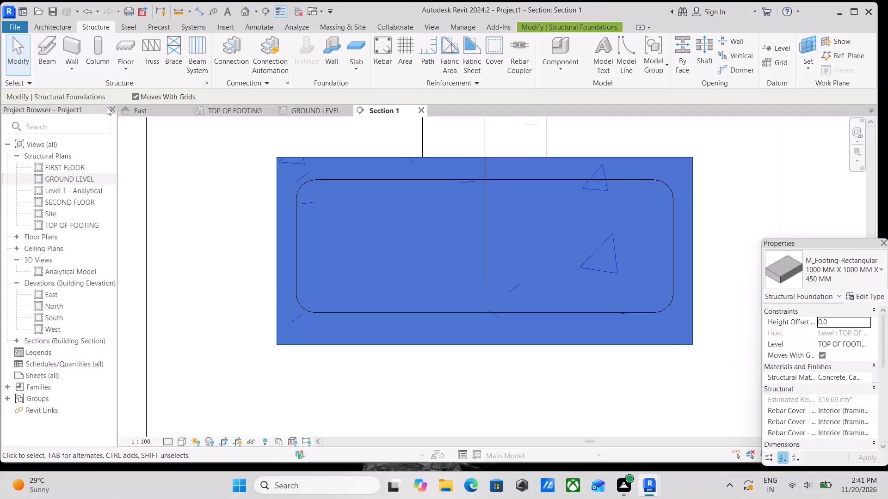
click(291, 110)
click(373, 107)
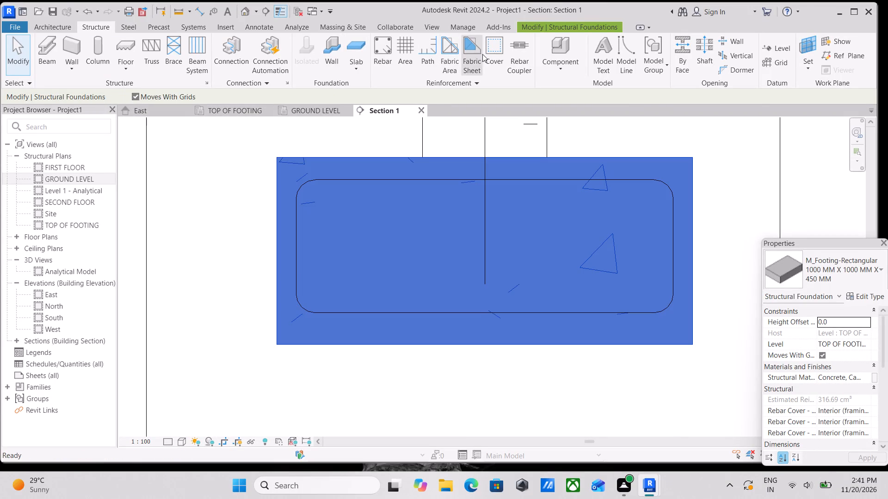
Set the footing's rebar cover to Interior (shells) - 19M to 57M <20 mm>, dismissing the save reminder without saving.
click(487, 54)
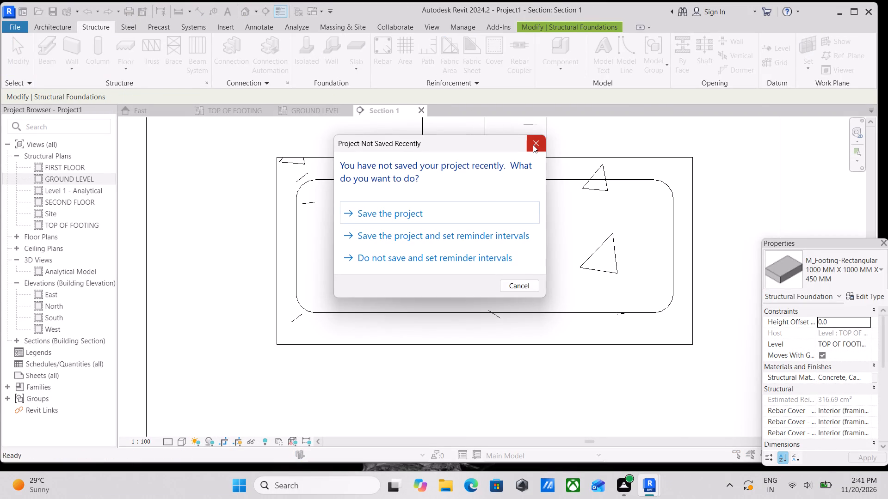
click(533, 145)
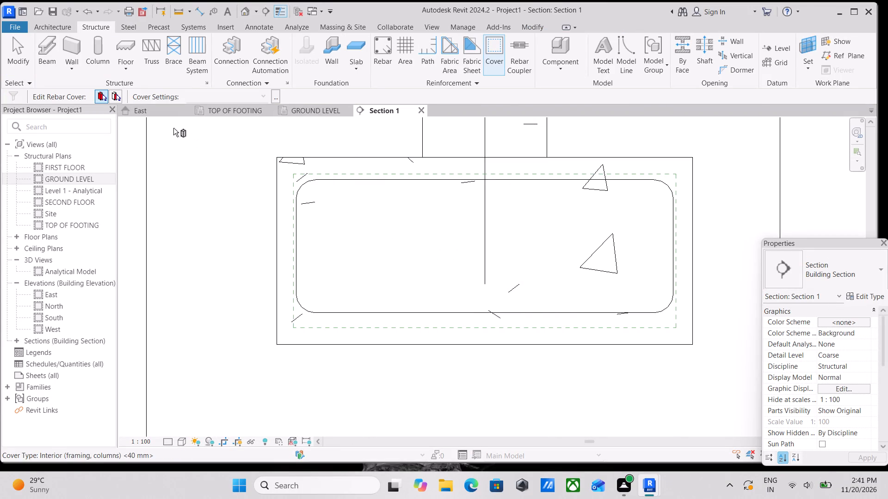
click(285, 154)
click(259, 95)
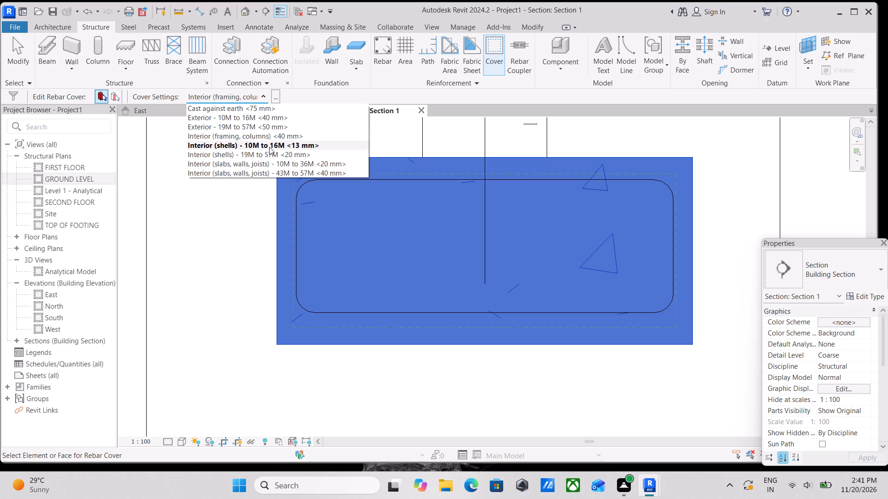
click(270, 151)
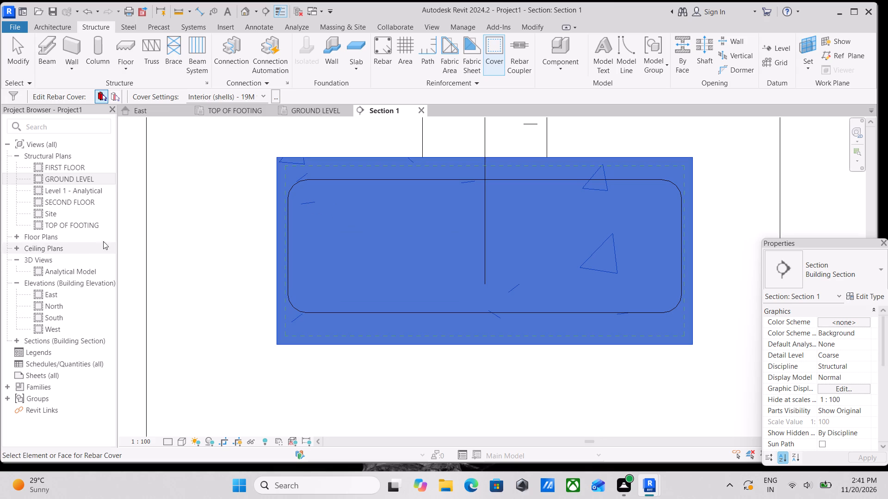
key(Escape)
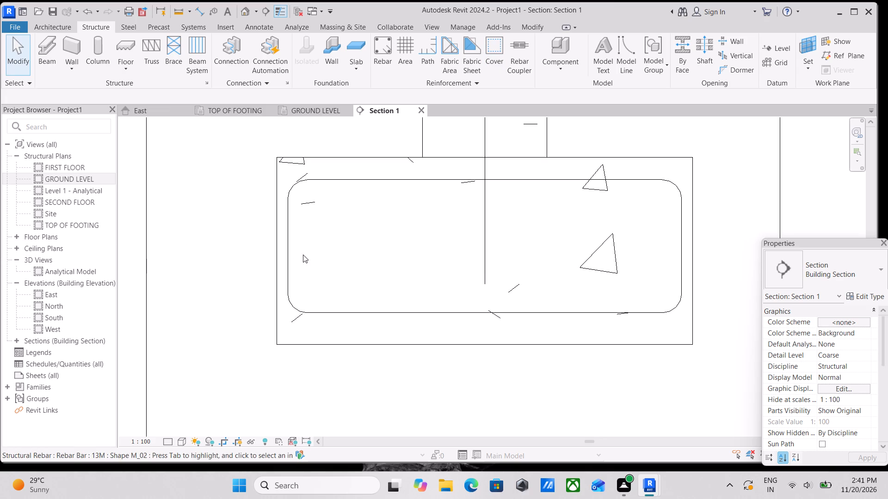
Set the Section 1 view's detail level to Fine.
click(171, 444)
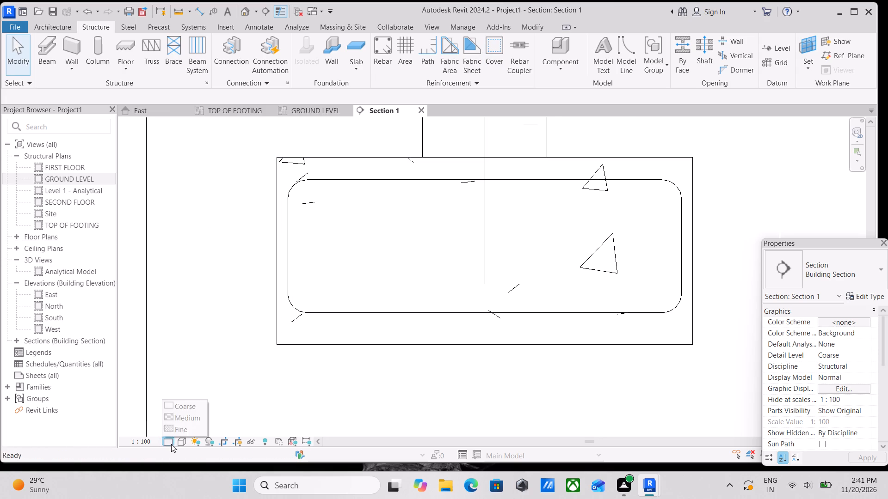
click(173, 426)
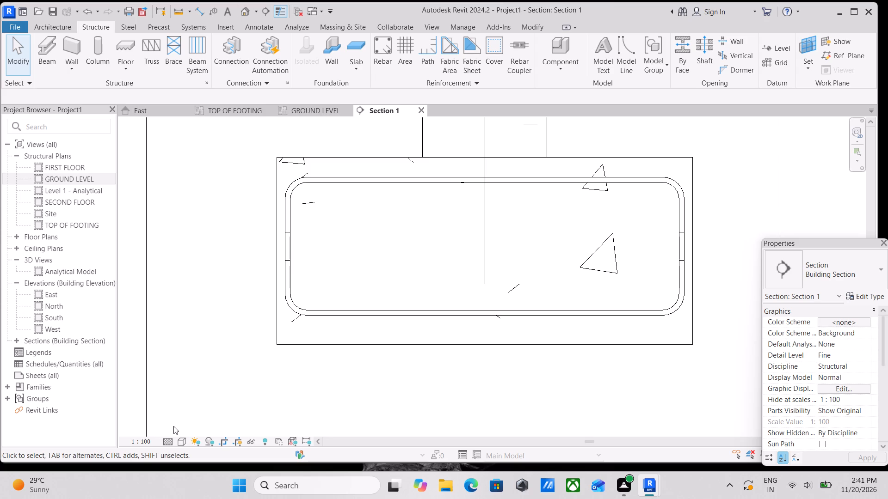
Nudge the bottom M_02 bar down so it sits just inside the footing's lower cover line.
click(338, 315)
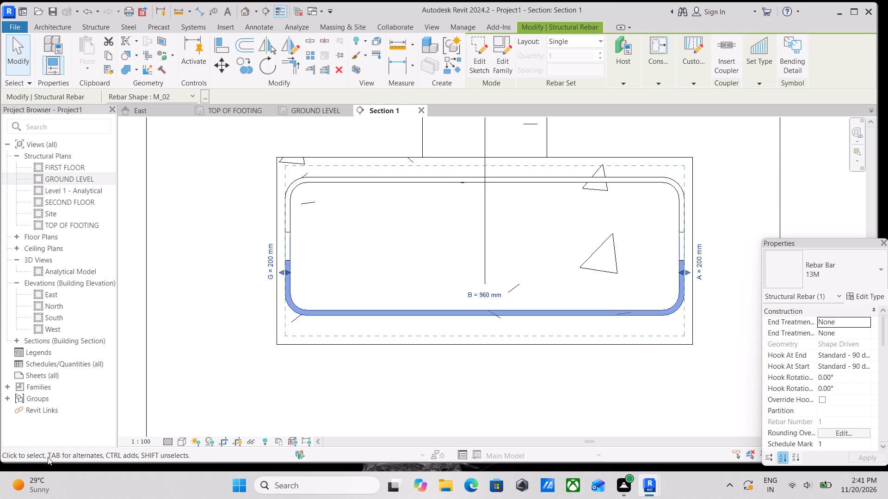
key(Down)
key(Down)
key(Down)
key(Down)
key(Down)
key(Down)
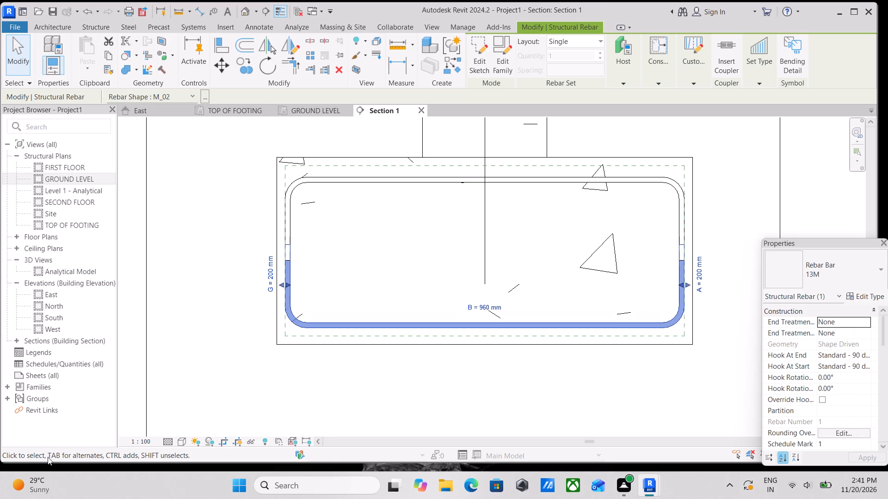
key(Down)
key(Down)
key(Down)
key(Down)
key(Down)
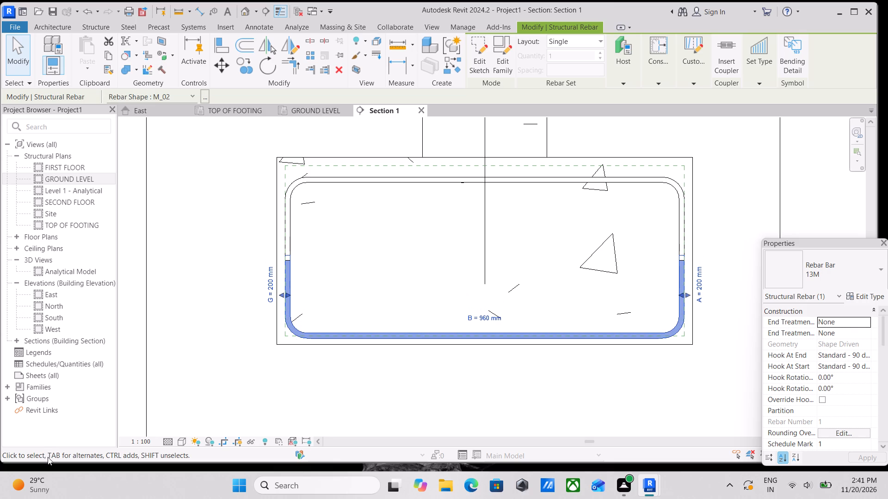
key(Up)
key(Up)
key(Up)
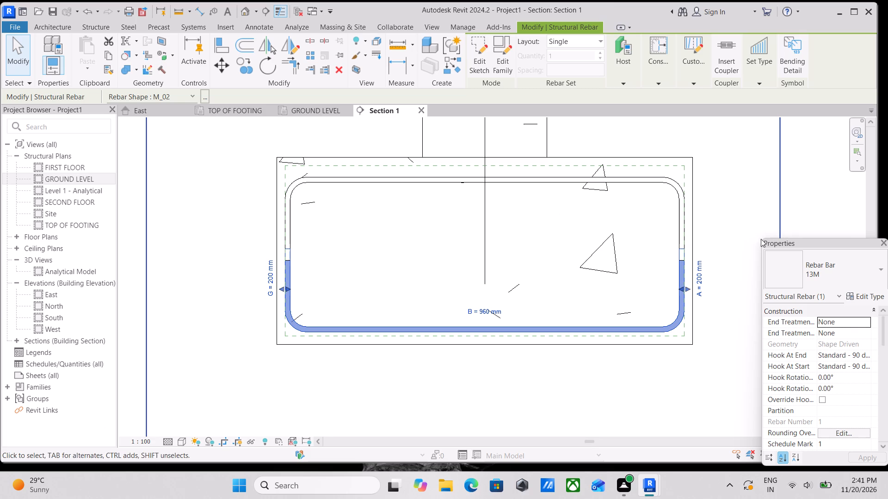
Nudge the top M_02 bar up so it sits against the footing's upper cover line.
click(607, 187)
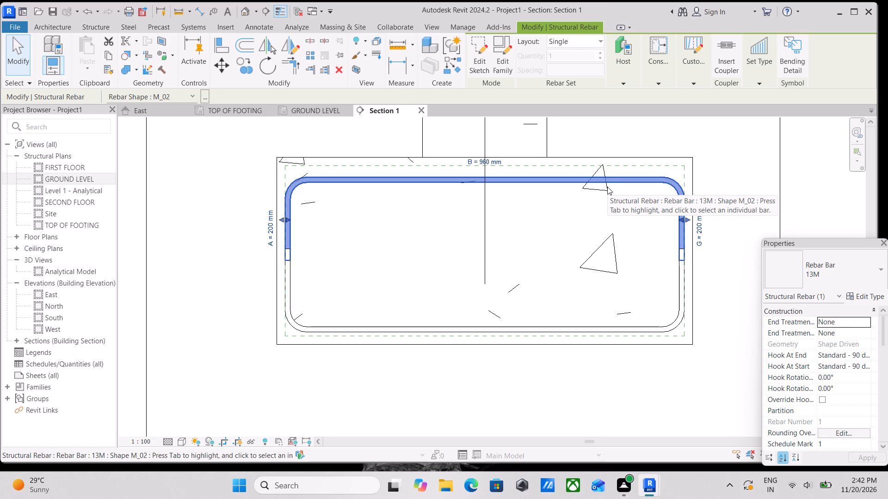
key(Up)
key(Up)
key(Up)
key(Up)
key(Up)
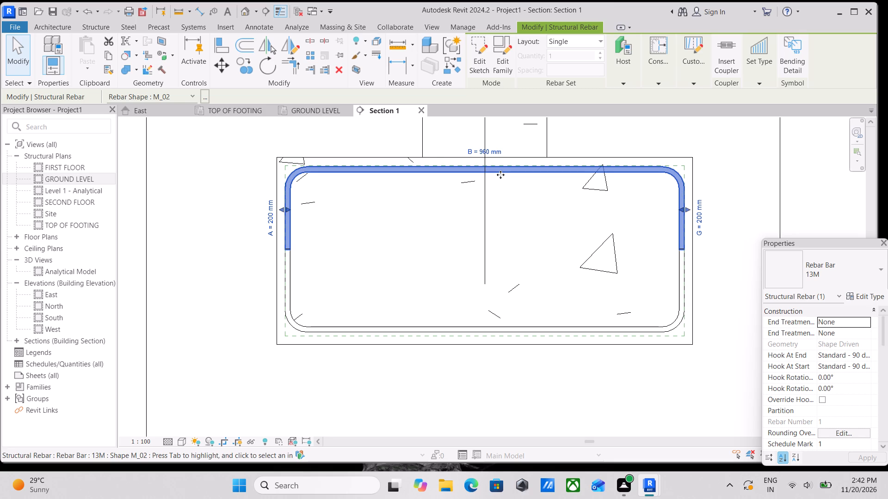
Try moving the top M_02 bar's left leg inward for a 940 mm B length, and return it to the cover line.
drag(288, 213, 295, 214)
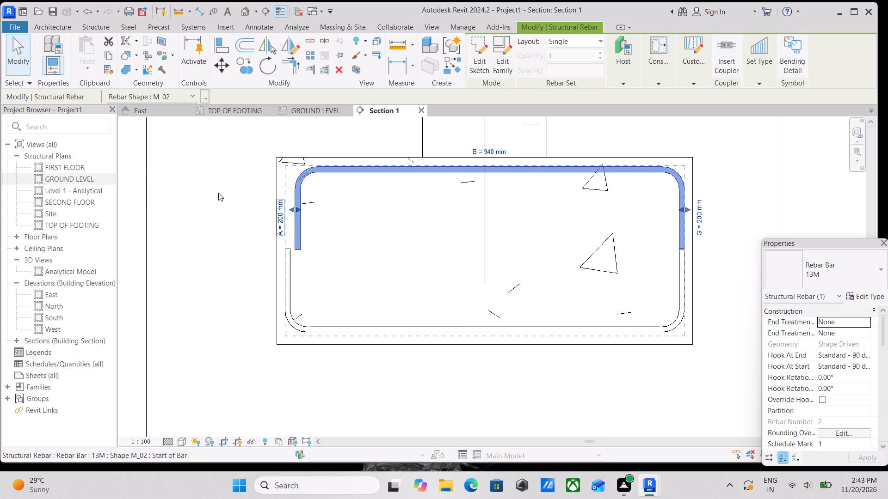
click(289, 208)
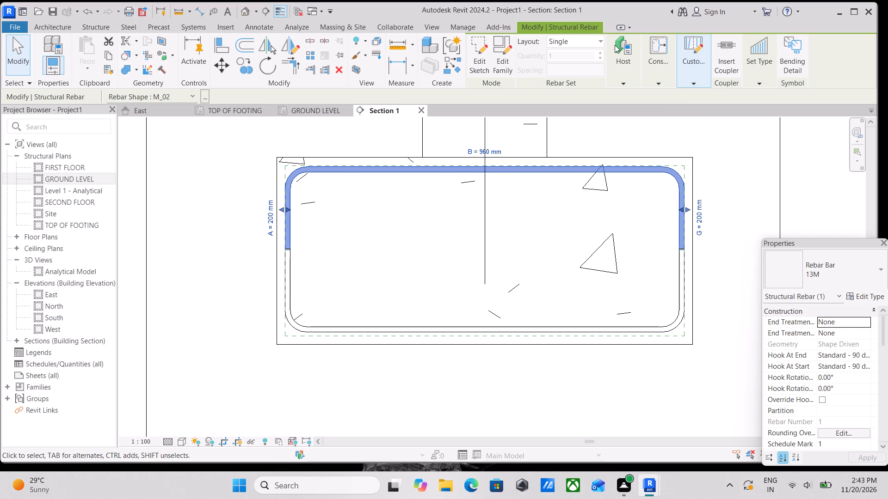
Set the top M_02 bar's rebar set layout to Maximum Spacing with a spacing of 120 mm.
click(598, 41)
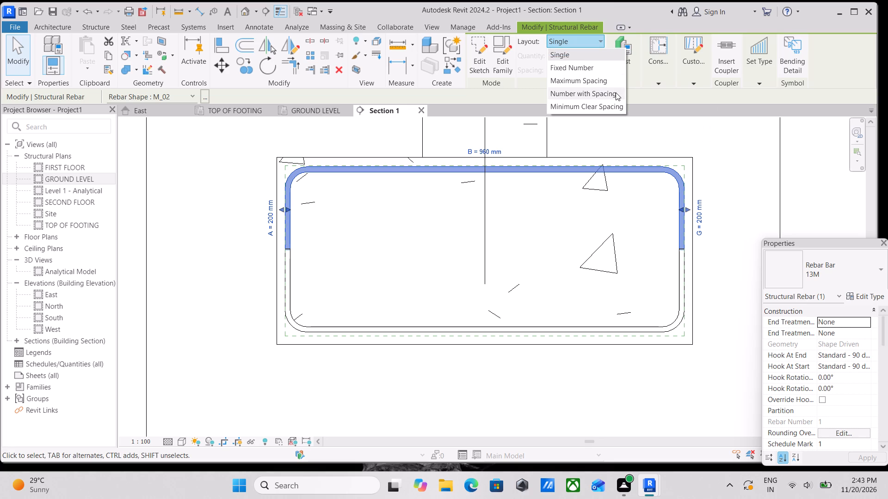
click(615, 82)
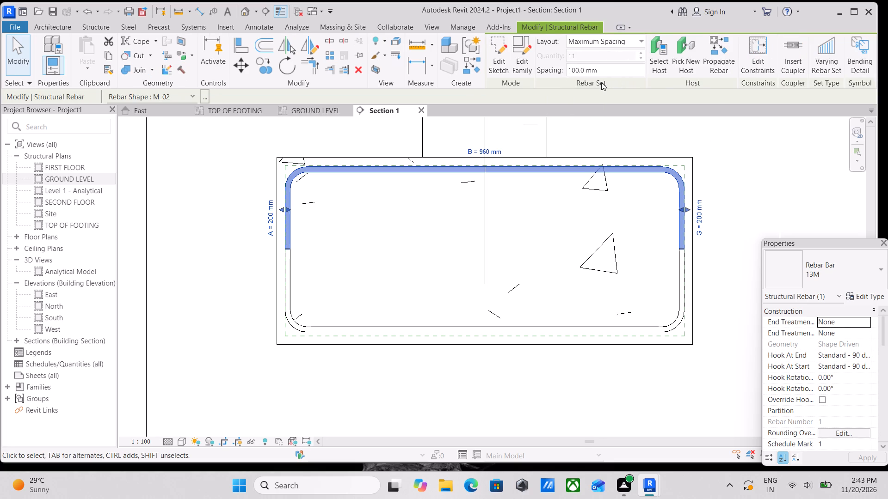
drag(608, 72, 549, 80)
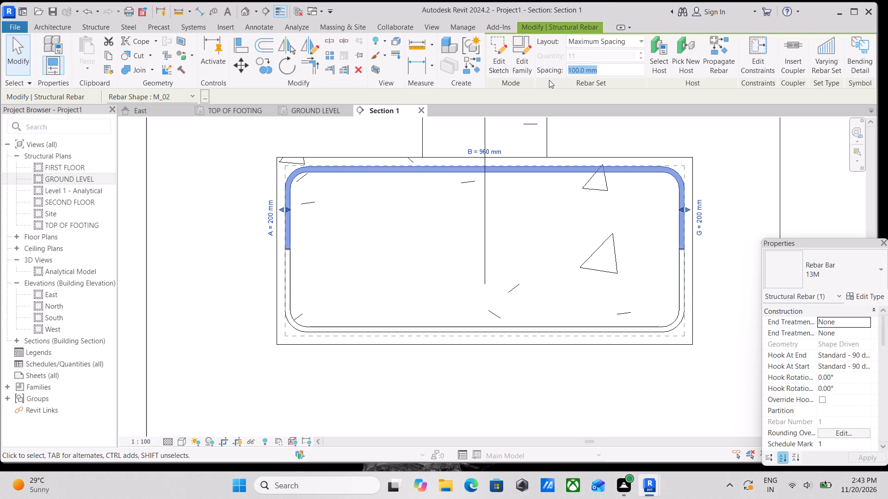
text(120)
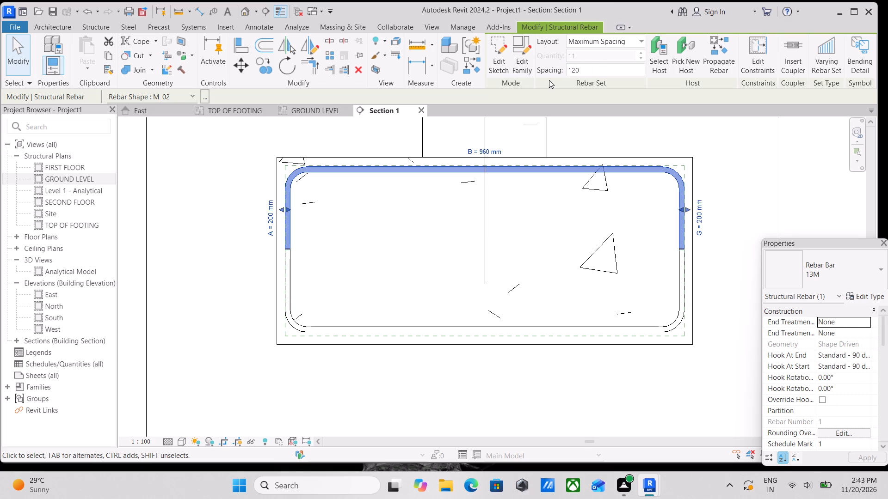
text(MM)
key(Return)
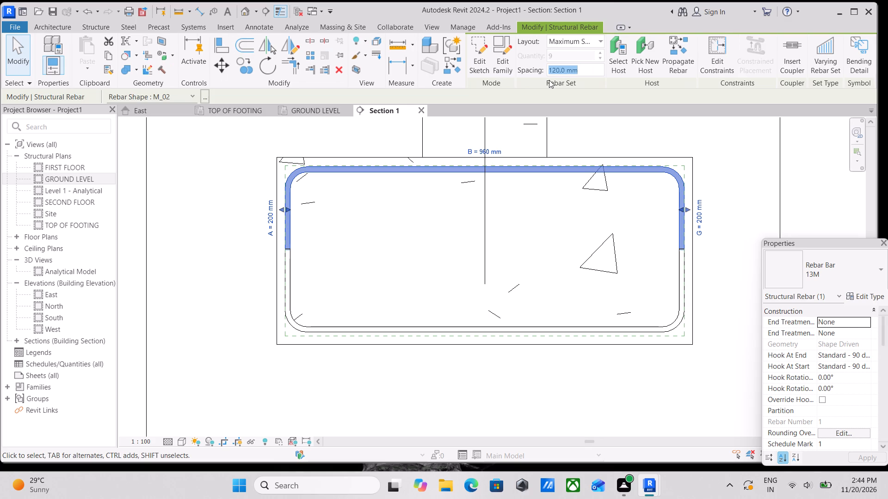
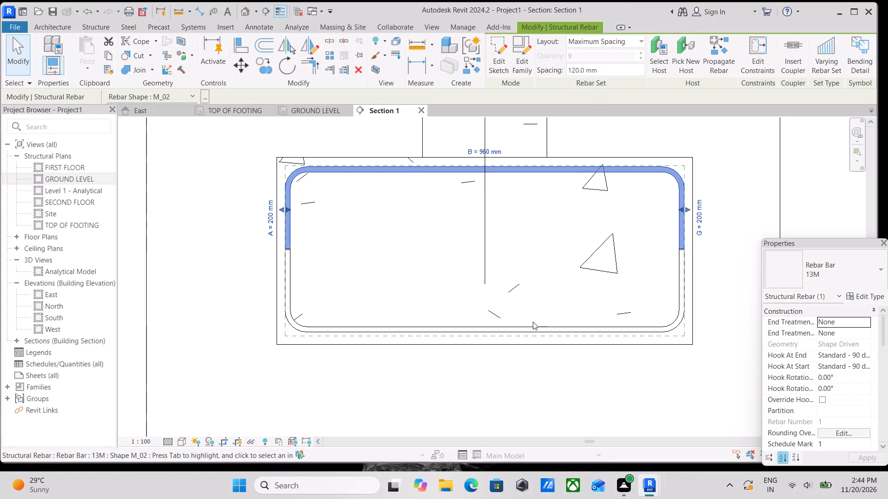
Set the bottom M_02 bar's rebar set layout to Maximum Spacing with a spacing of 120 mm.
click(486, 326)
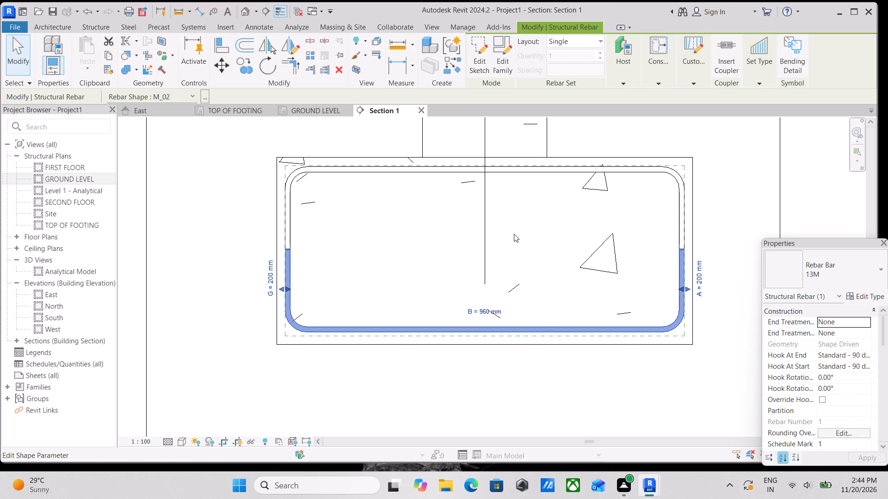
click(588, 42)
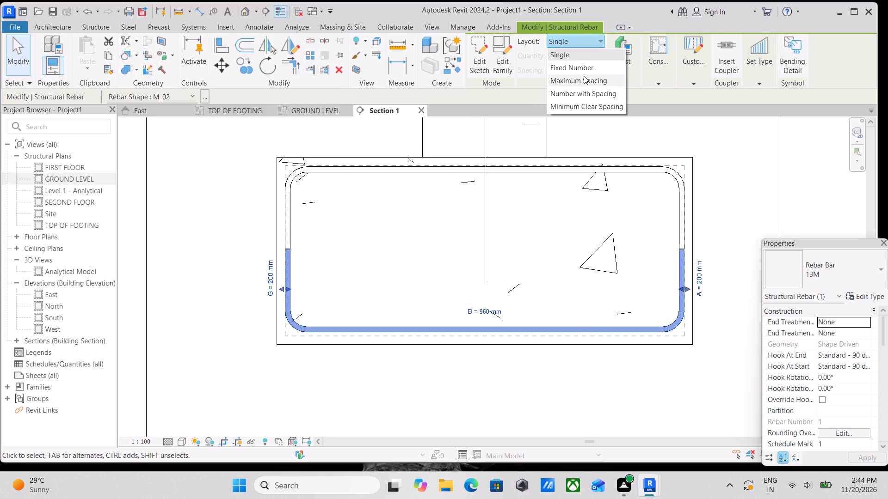
click(584, 76)
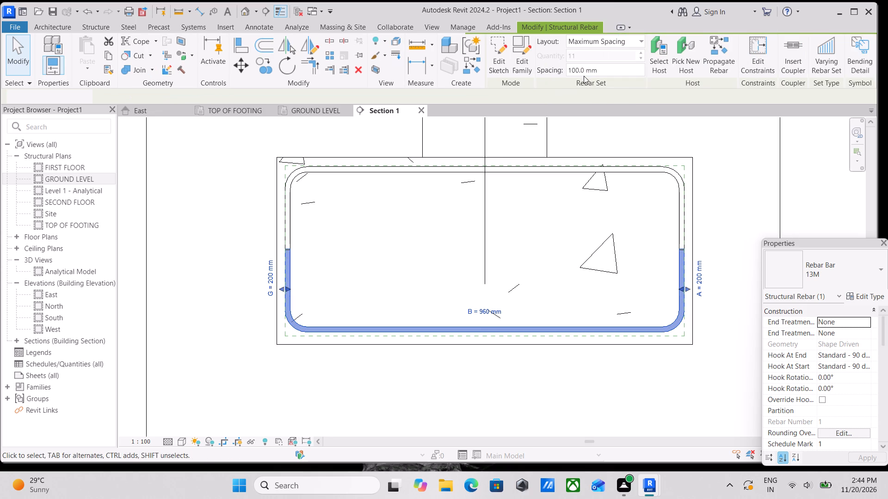
drag(602, 73, 533, 72)
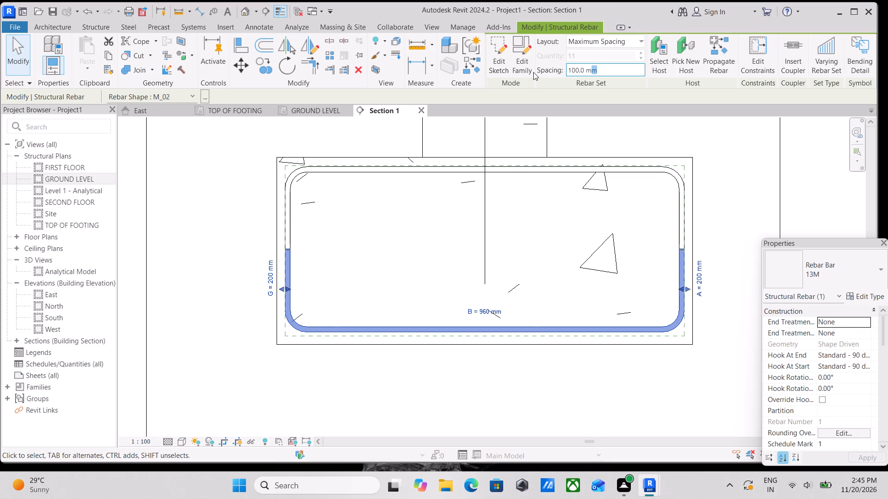
drag(533, 72, 533, 72)
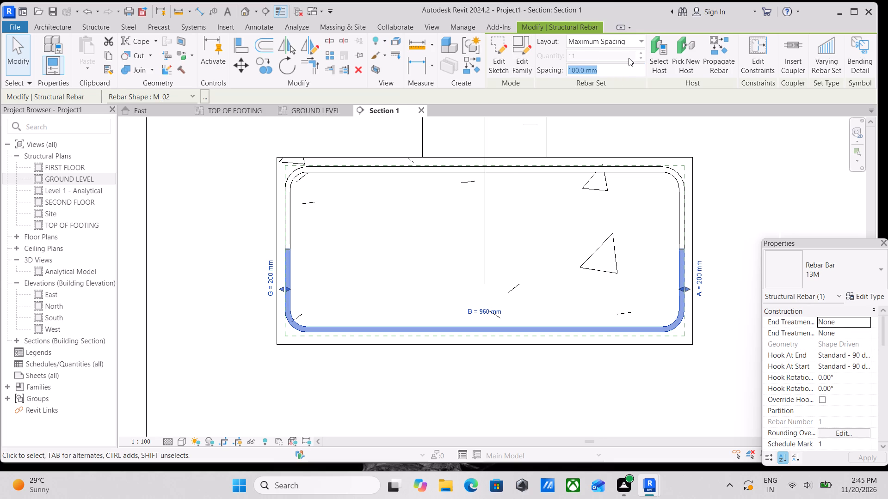
text(12)
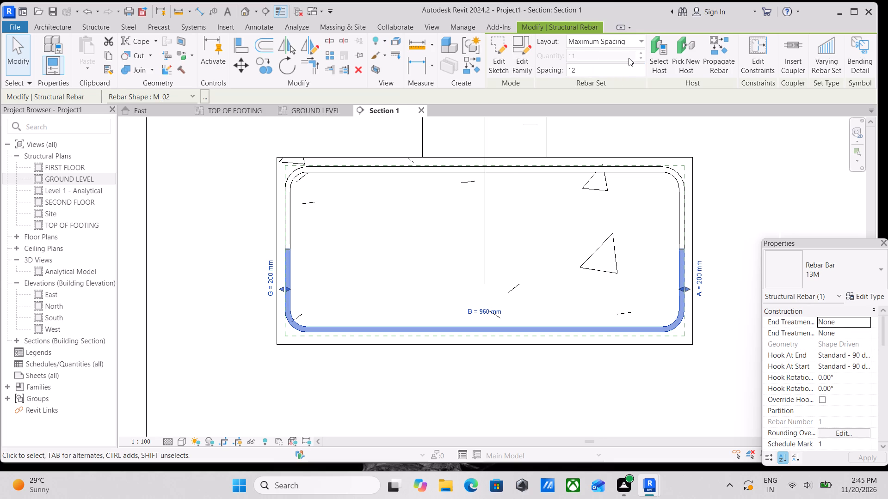
key(0)
text(MM)
key(Return)
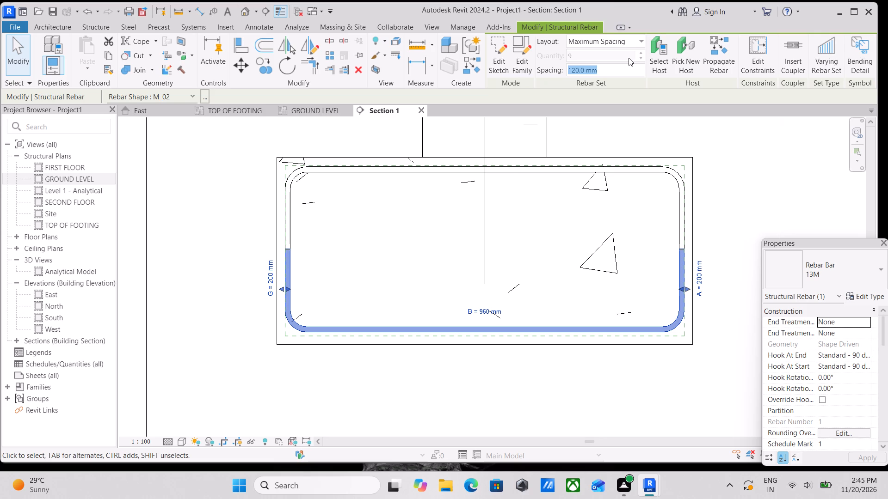
key(Return)
key(Escape)
click(550, 174)
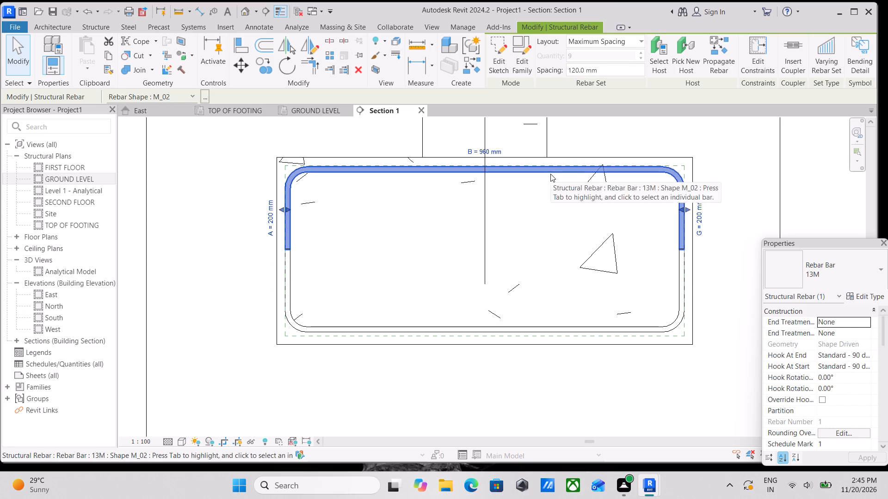
click(513, 324)
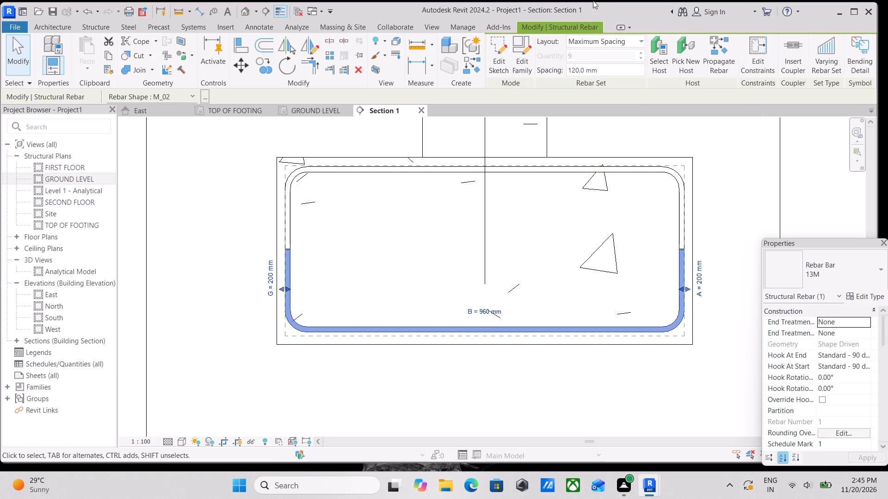
Place a 13M rebar of shape M_02, Perpendicular to Cover, inside the footing's lower-left corner, about 77 mm from the side and 60 mm above the base.
click(46, 24)
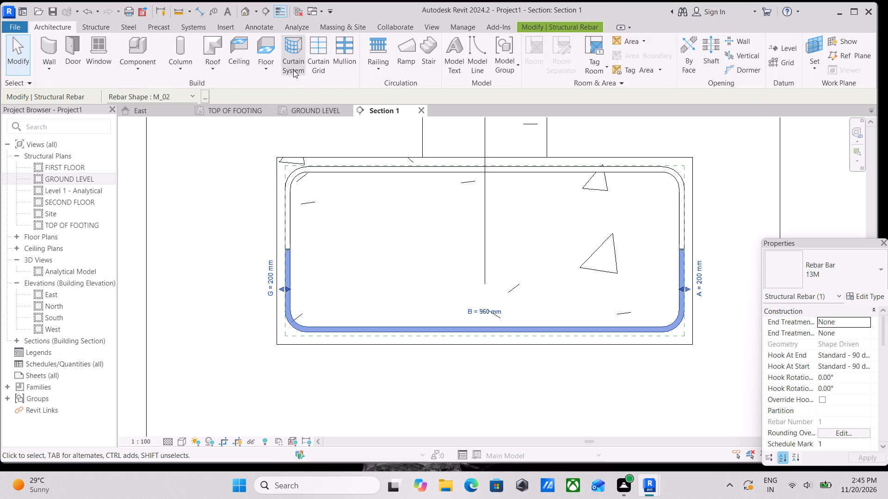
click(103, 27)
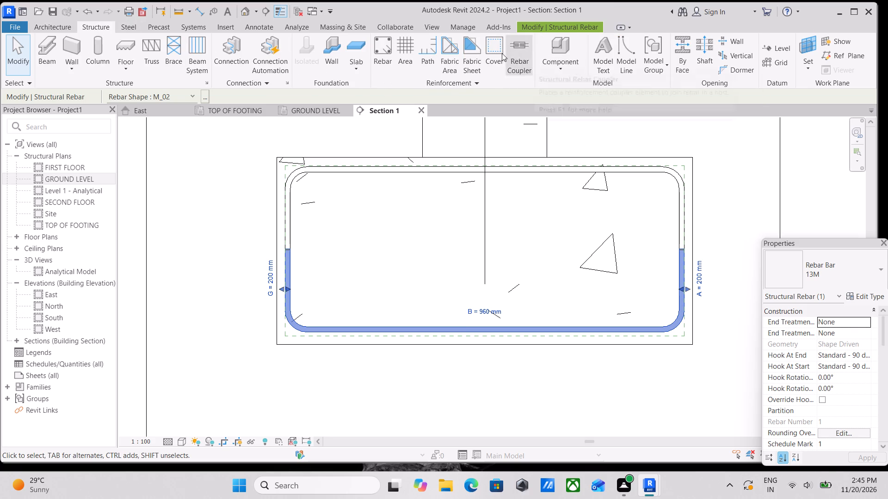
click(380, 56)
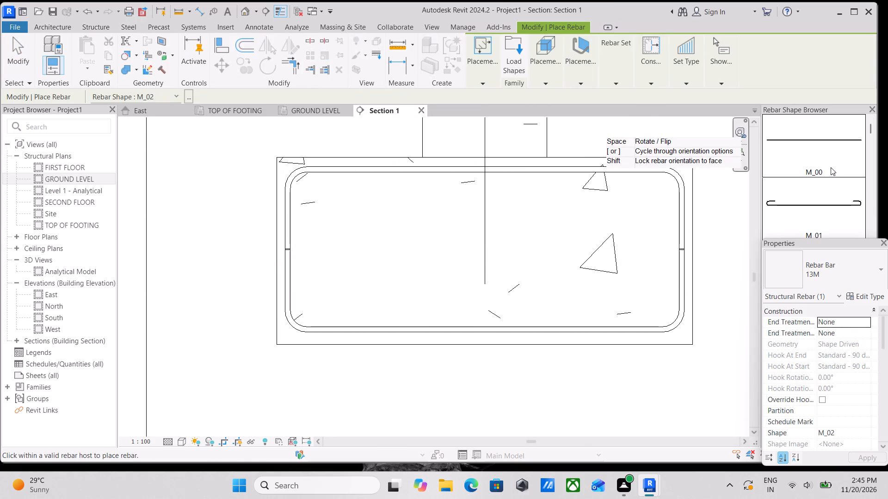
scroll(831, 167, up, 5)
scroll(831, 167, down, 14)
scroll(811, 169, down, 7)
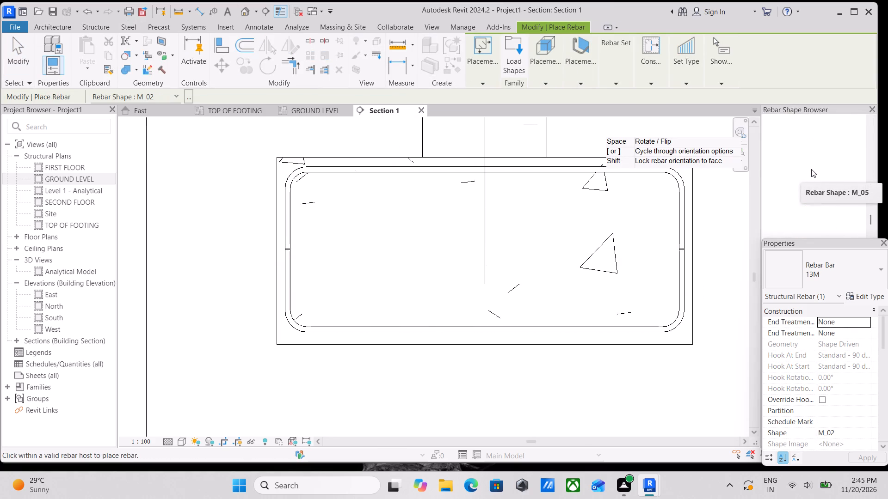
scroll(811, 169, down, 17)
scroll(813, 187, down, 10)
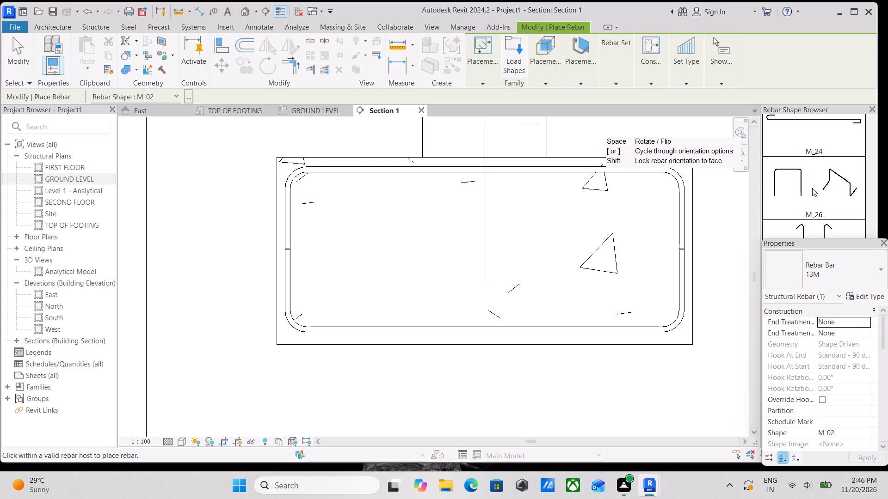
scroll(812, 188, down, 6)
scroll(811, 189, up, 20)
scroll(811, 189, up, 1)
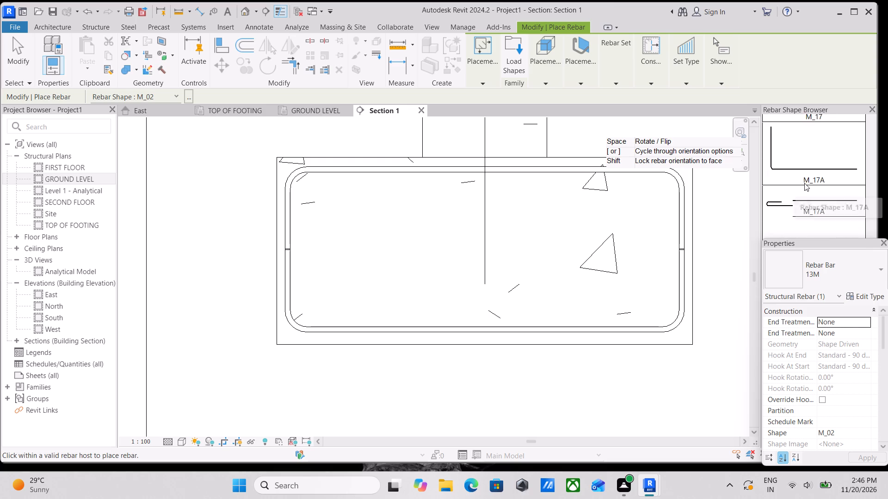
scroll(804, 183, up, 7)
scroll(804, 183, up, 16)
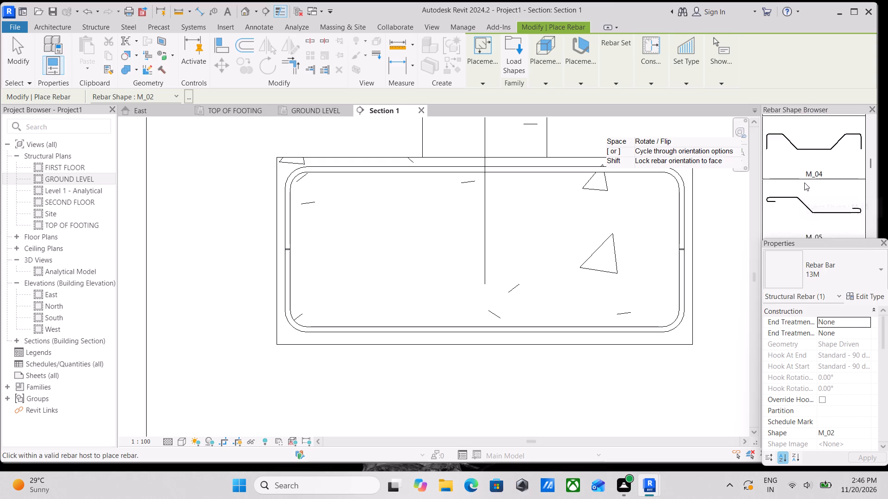
scroll(804, 183, up, 12)
scroll(804, 183, down, 11)
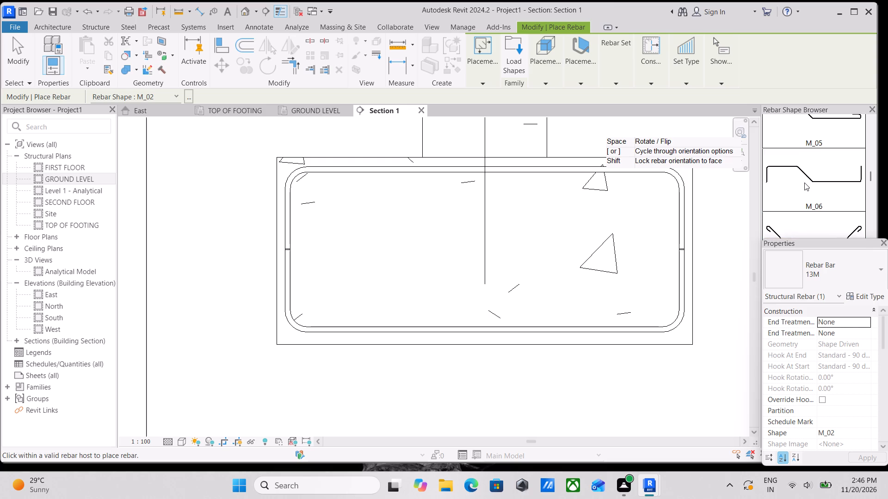
scroll(804, 183, down, 13)
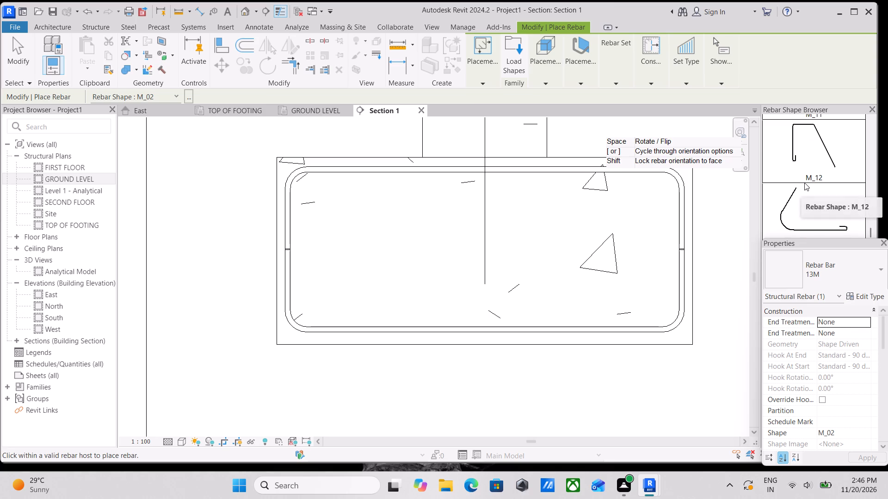
scroll(804, 183, up, 16)
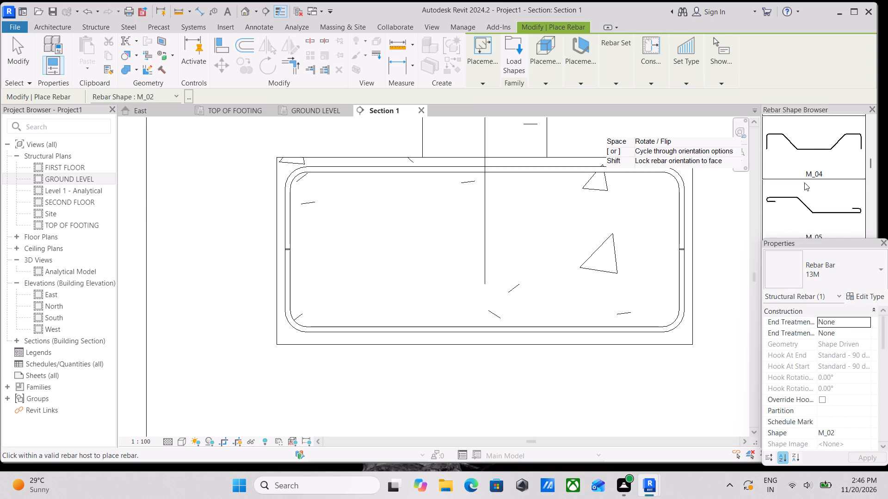
scroll(804, 183, up, 6)
click(803, 184)
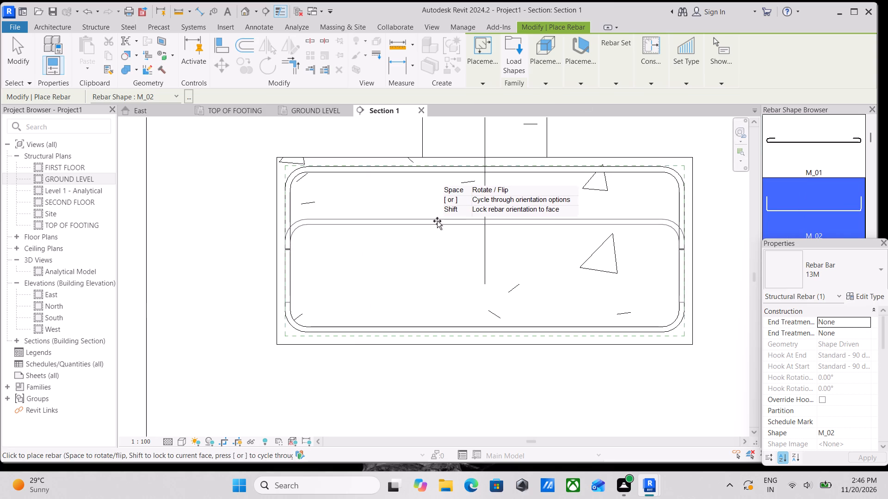
click(579, 77)
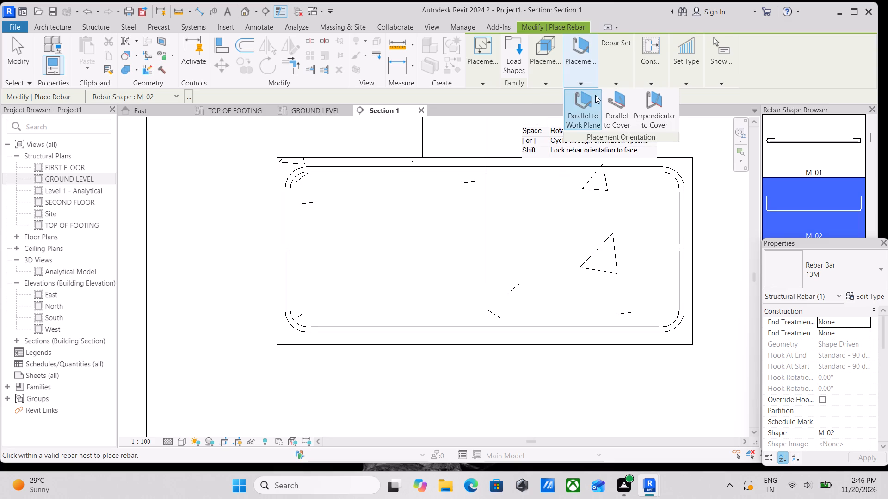
click(661, 110)
scroll(329, 310, up, 1)
middle_drag(329, 310, 361, 294)
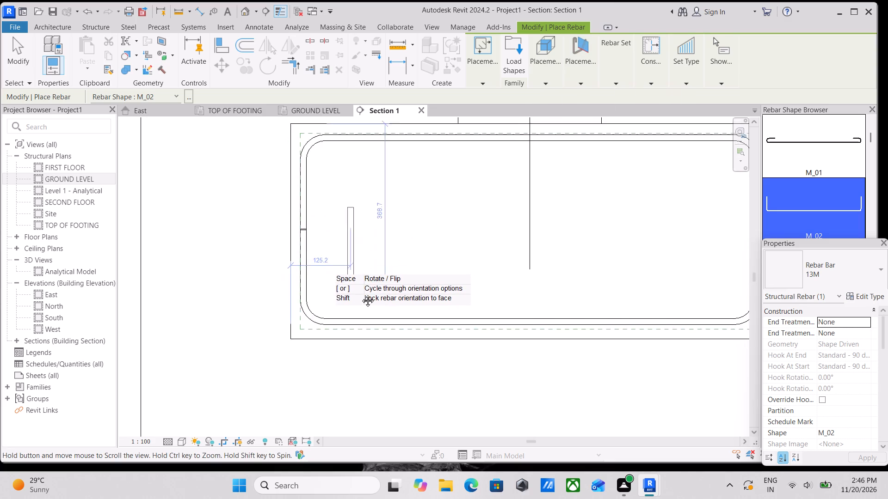
middle_drag(361, 294, 382, 236)
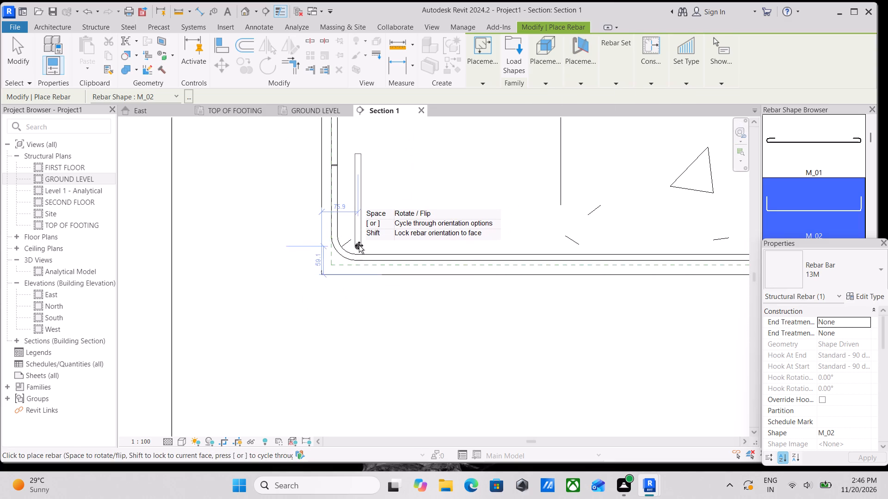
click(359, 246)
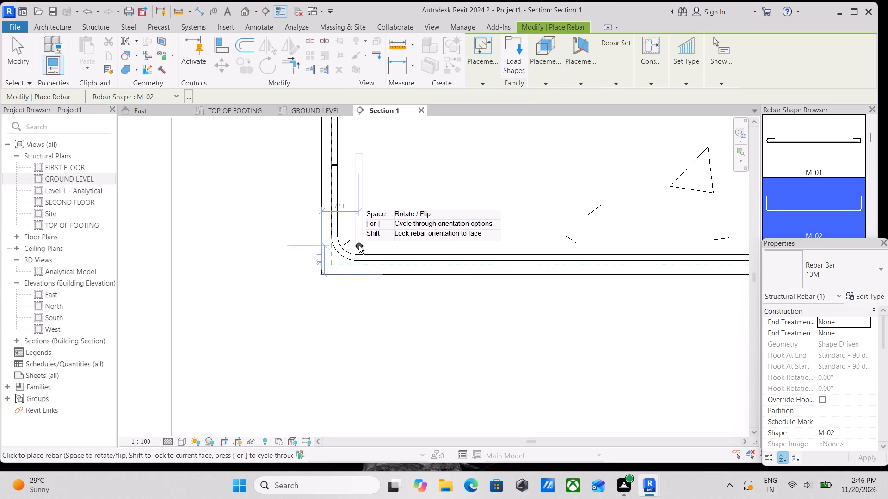
Place another perpendicular M_02 bar inside the footing's upper-left corner, about 86 mm from the side and 403 mm above the base.
middle_drag(353, 206, 367, 365)
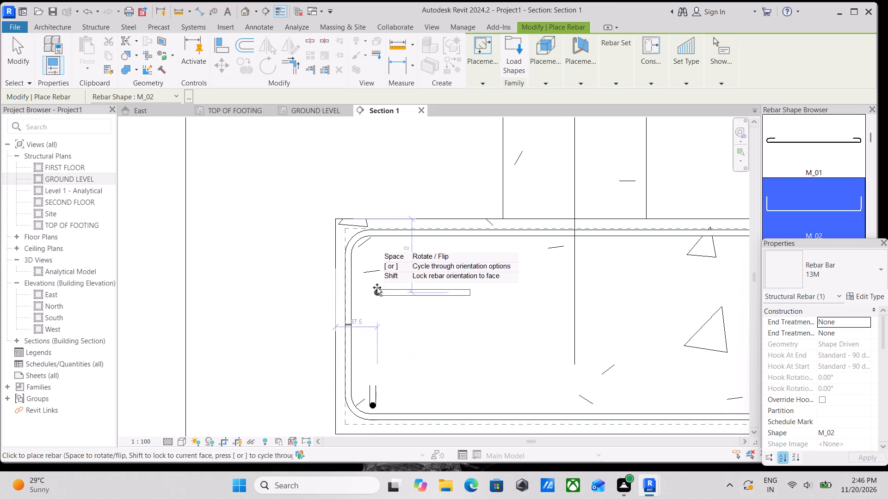
click(376, 241)
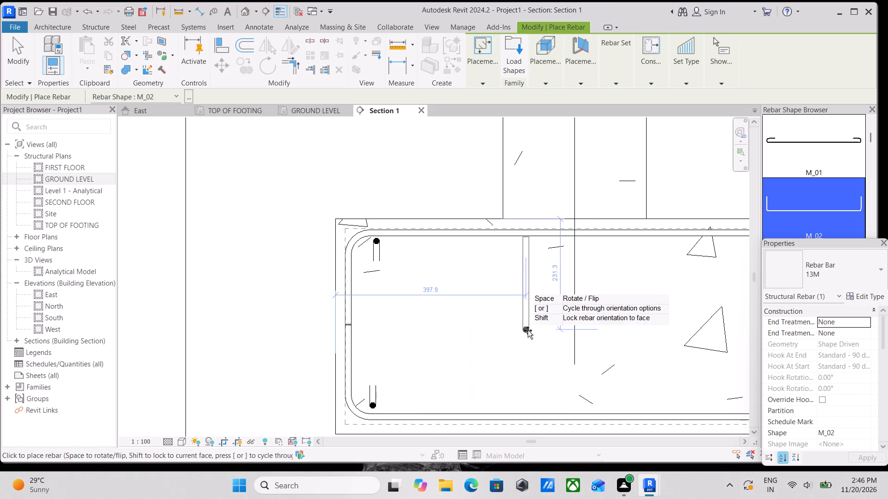
key(Escape)
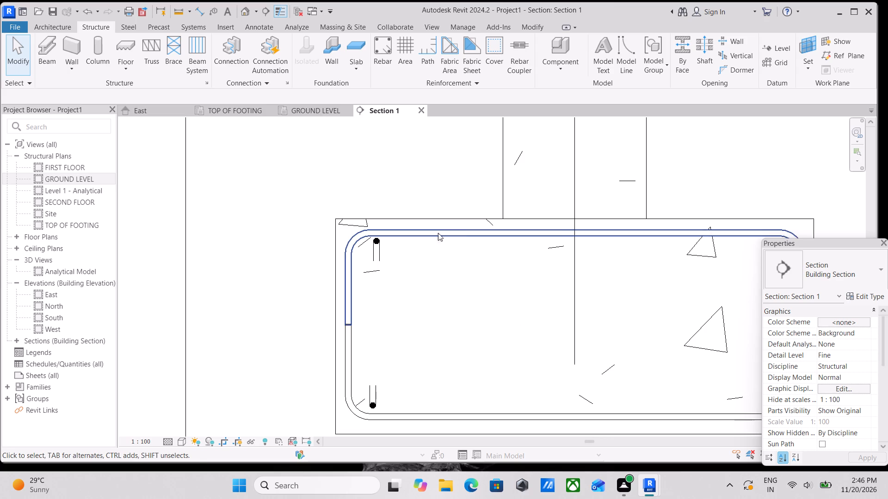
Set the upper perpendicular M_02 bar's rebar set layout to Maximum Spacing with a spacing of 120 mm.
click(381, 246)
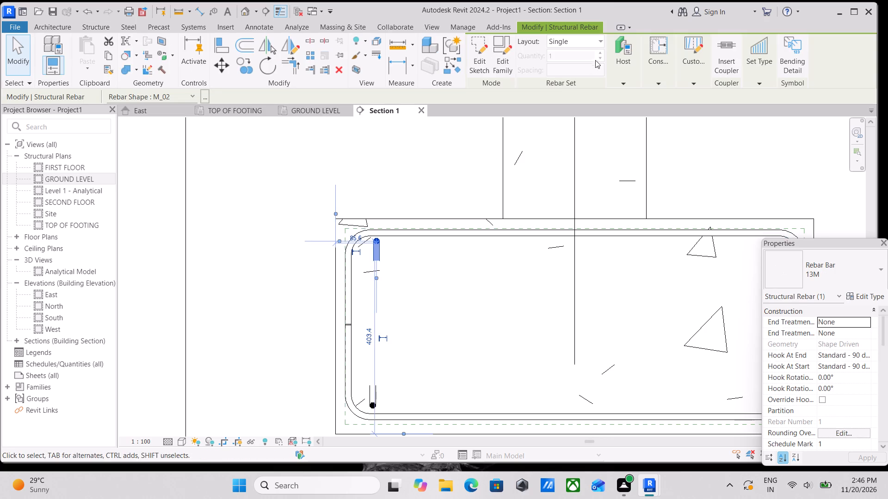
click(585, 39)
click(595, 79)
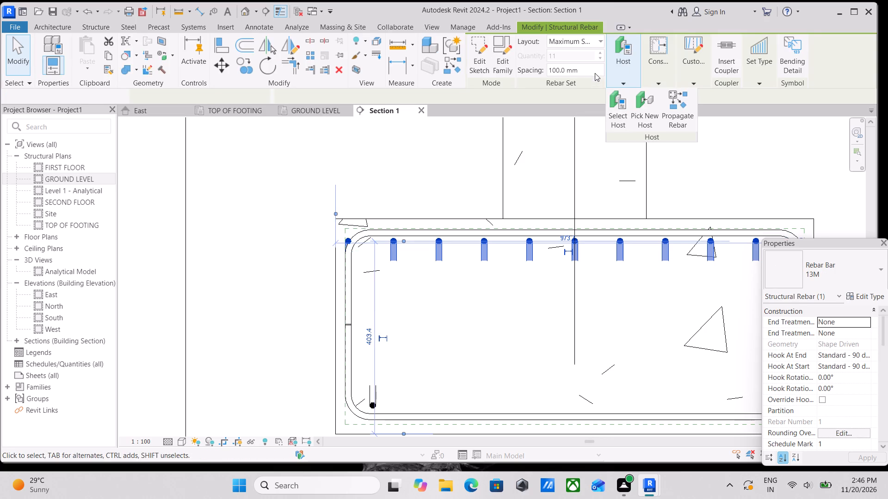
drag(581, 74, 458, 73)
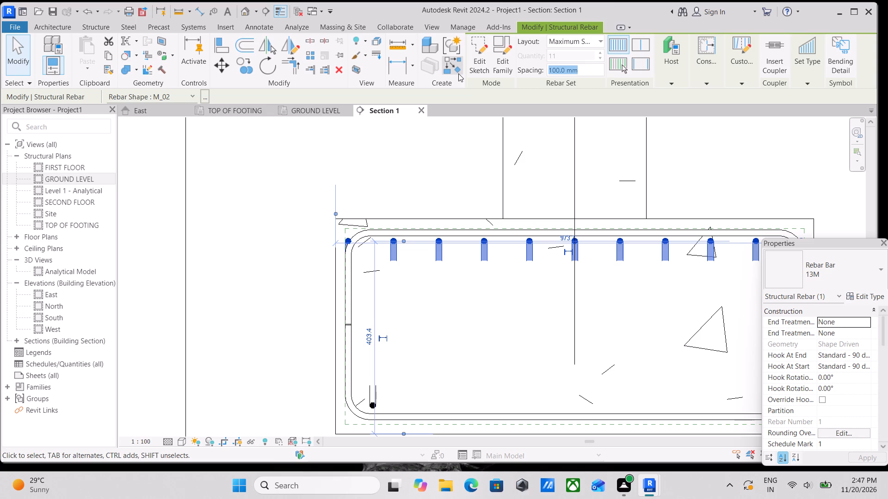
text(120)
text(MM)
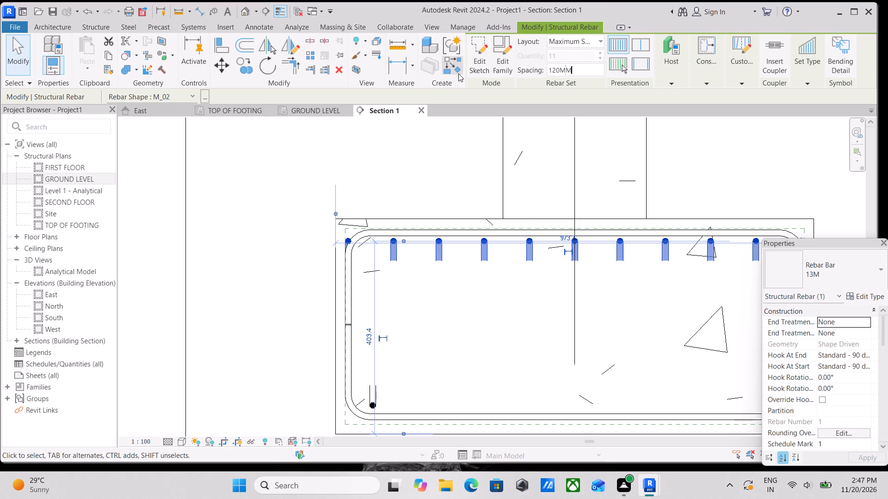
key(Return)
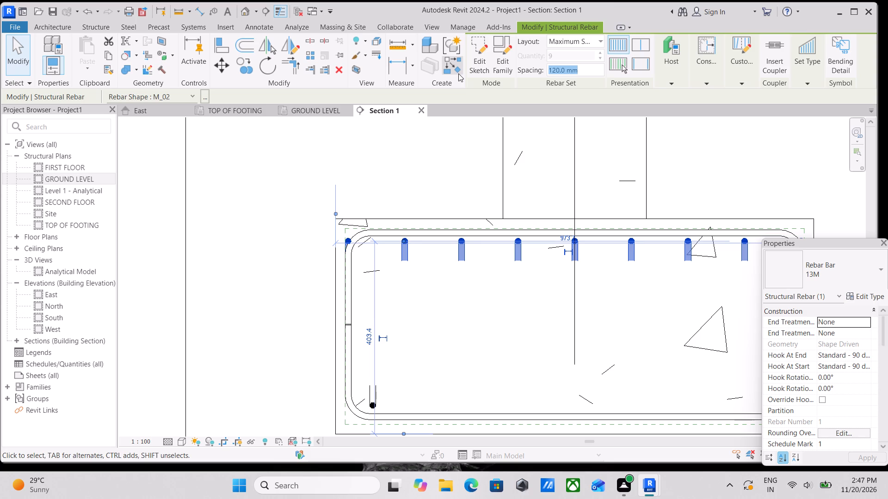
Pull the upper perpendicular bar set's left end inward to align with the single lower bar, about 77 mm from the footing's side.
scroll(425, 172, down, 3)
scroll(506, 224, down, 1)
middle_drag(506, 224, 497, 231)
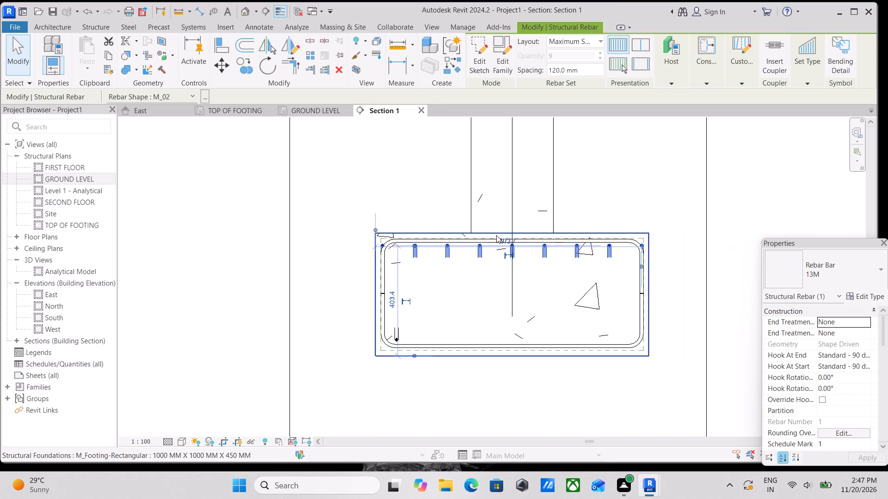
scroll(612, 257, up, 6)
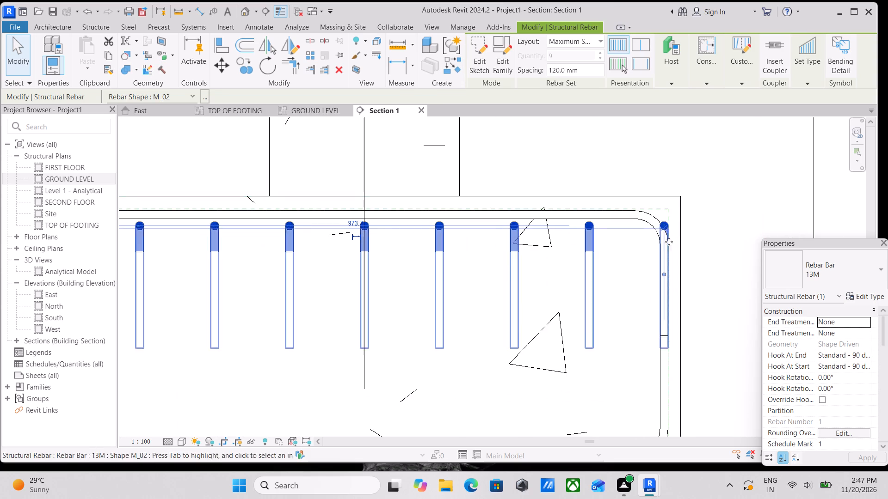
scroll(611, 279, down, 5)
middle_drag(427, 269, 551, 281)
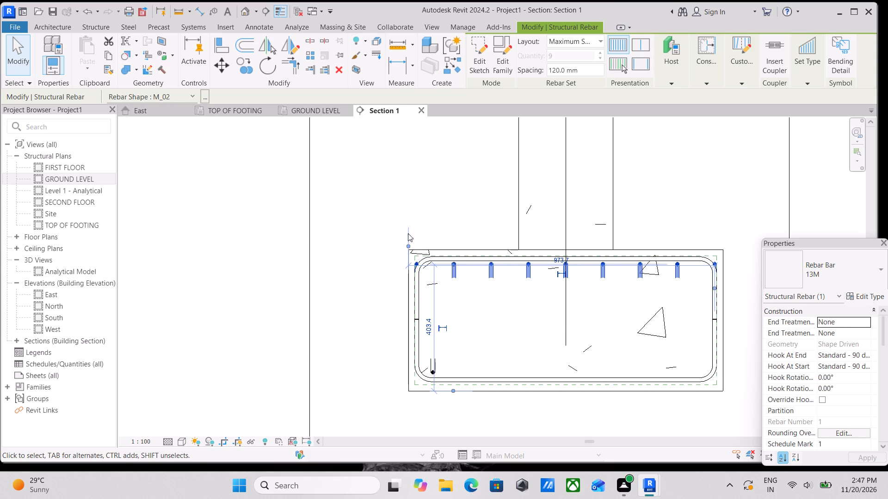
key(Escape)
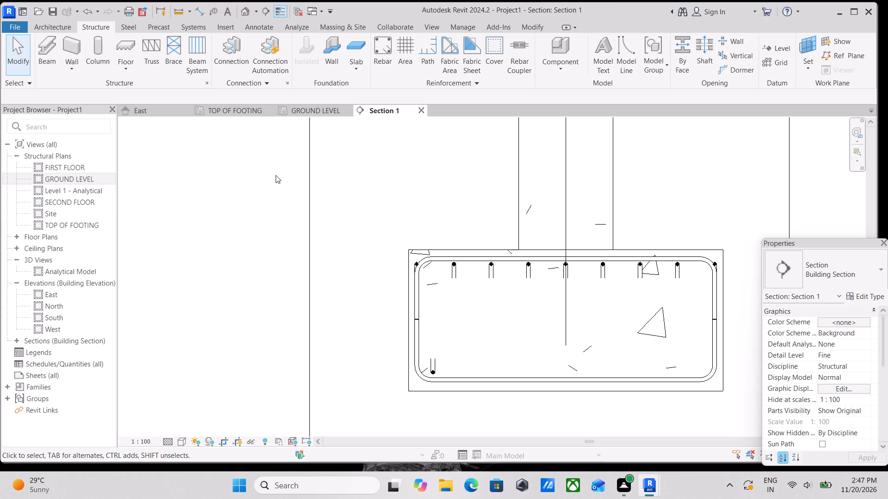
click(456, 261)
middle_drag(443, 280, 406, 263)
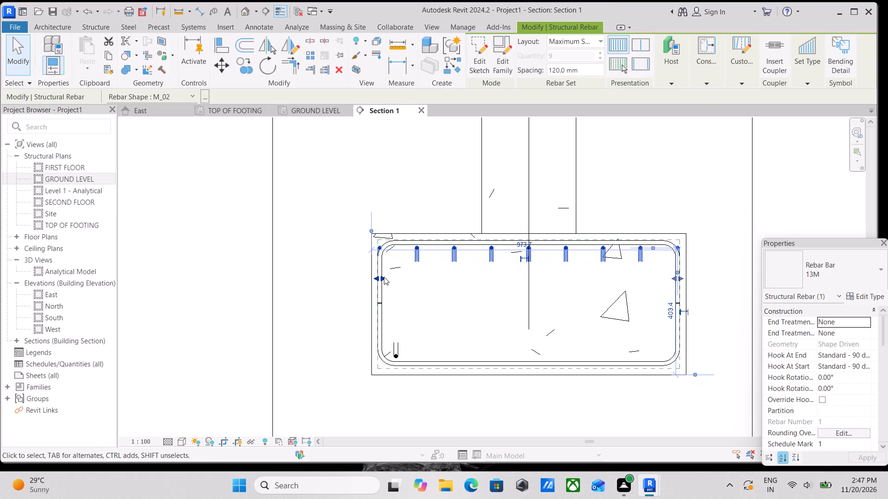
drag(384, 277, 395, 278)
middle_drag(395, 286, 371, 275)
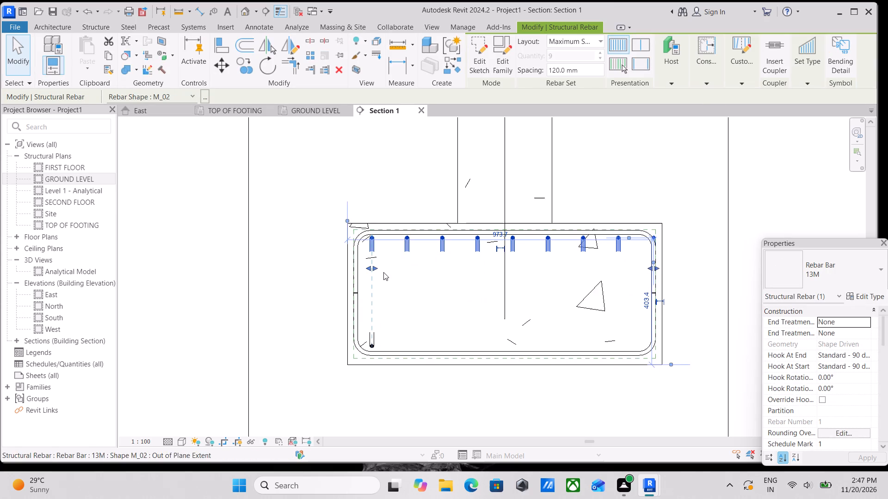
middle_drag(383, 272, 365, 270)
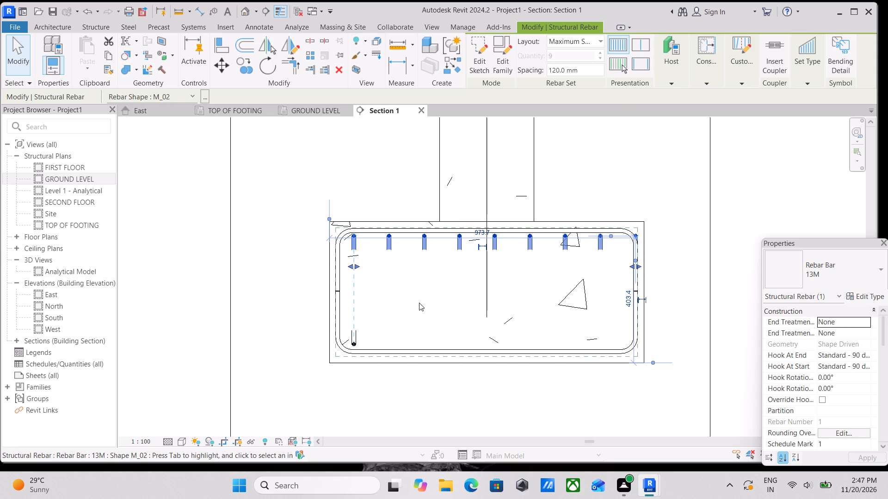
Set the lower perpendicular M_02 bar's rebar set layout to Maximum Spacing with a spacing of 120 mm.
scroll(406, 284, down, 1)
middle_drag(406, 284, 360, 237)
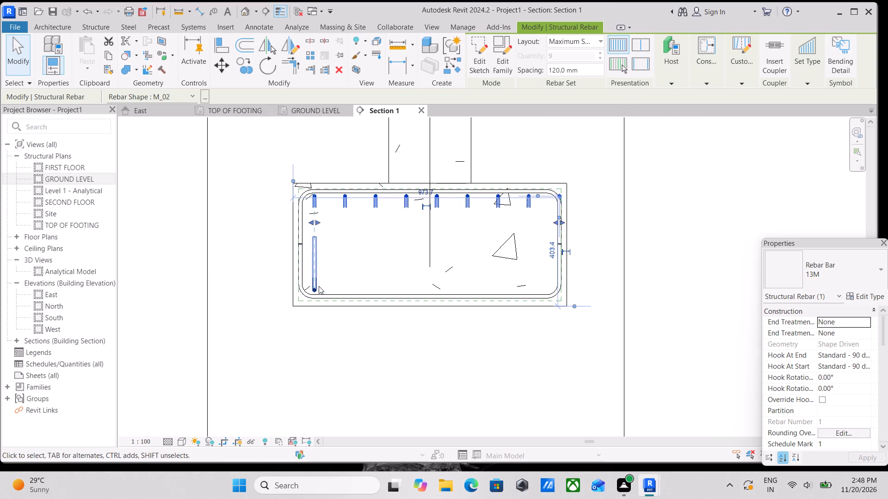
click(319, 286)
click(577, 43)
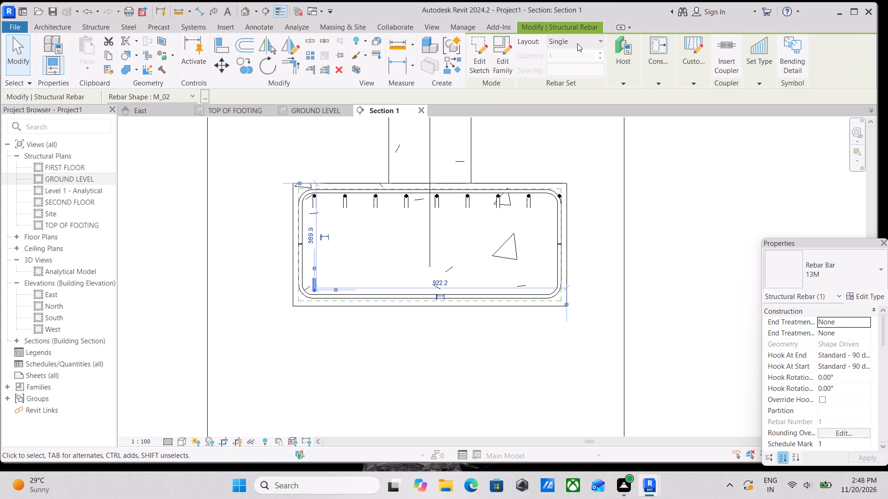
click(586, 82)
drag(587, 68, 570, 72)
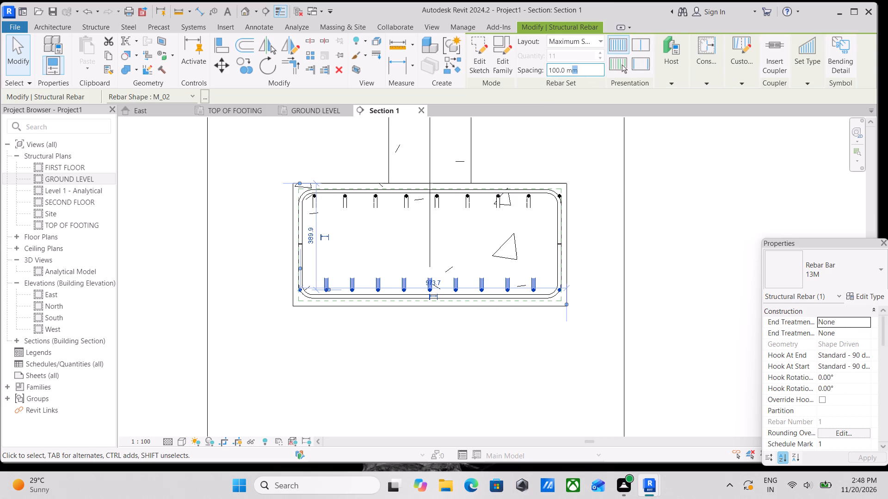
drag(570, 72, 529, 80)
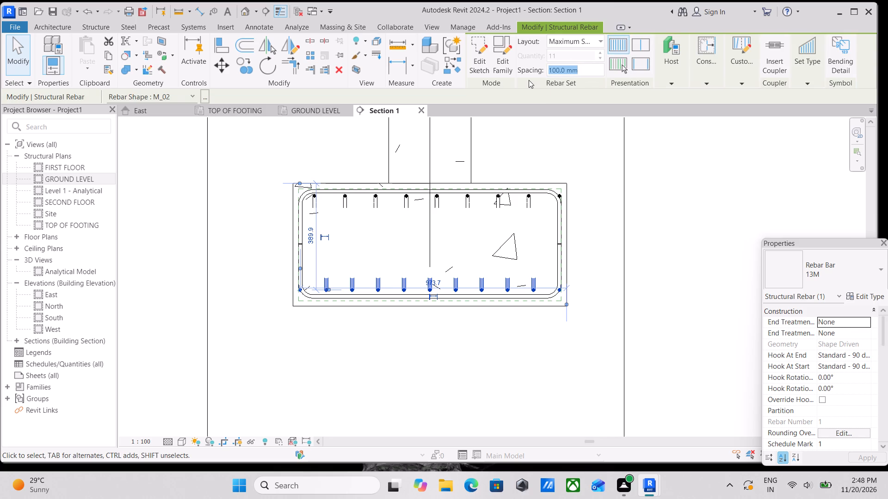
text(12)
text(0MM)
key(Return)
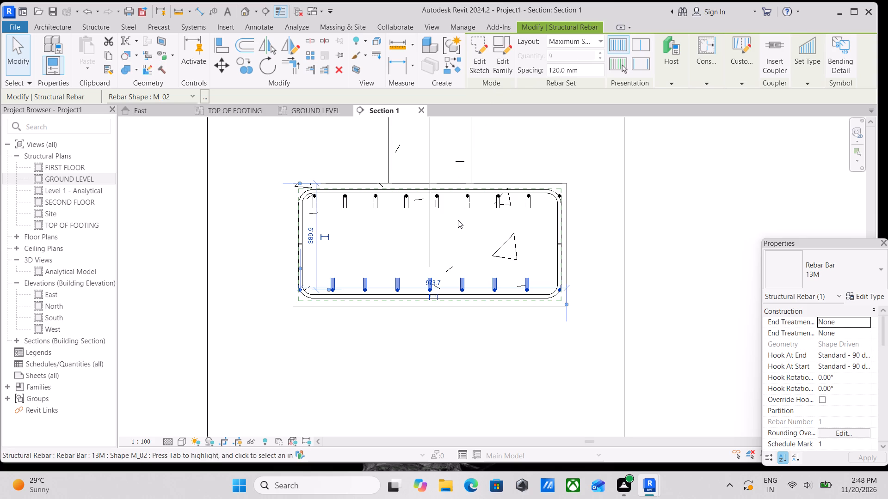
key(Escape)
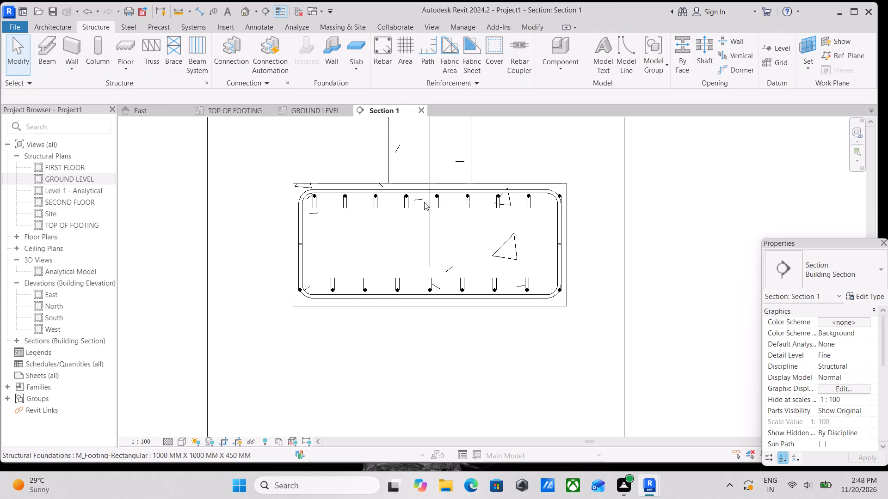
Pull the upper perpendicular bar set's right end inward to about 75 mm from the footing's right side.
click(403, 196)
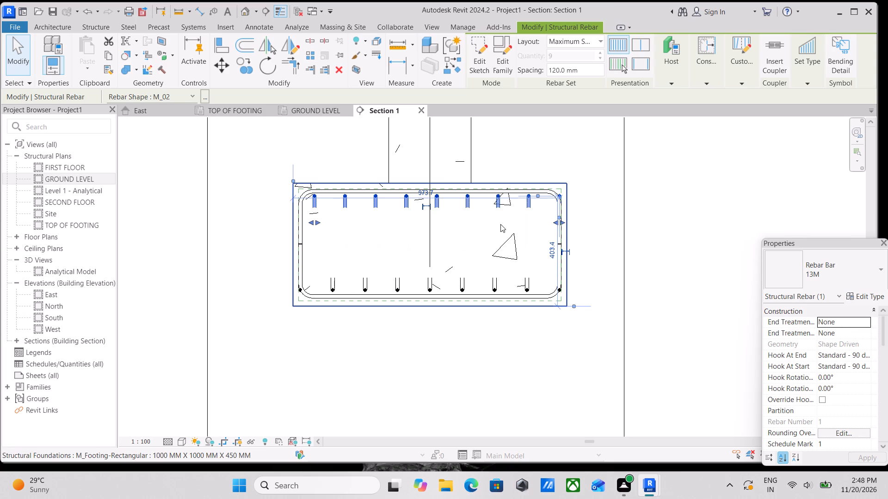
drag(556, 221, 550, 221)
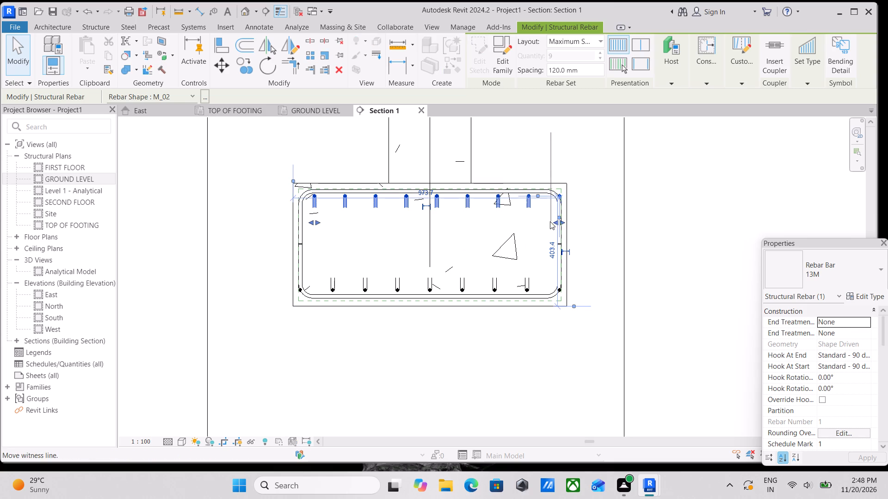
drag(550, 221, 552, 221)
scroll(560, 222, up, 8)
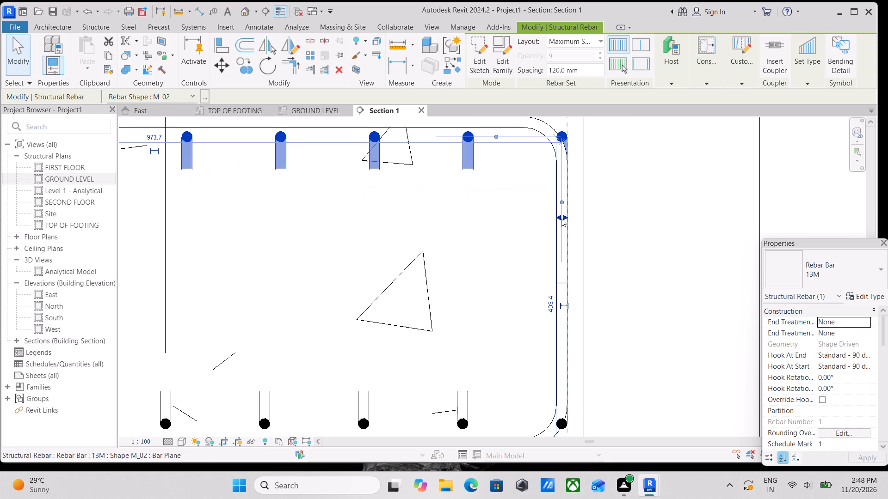
drag(557, 217, 521, 226)
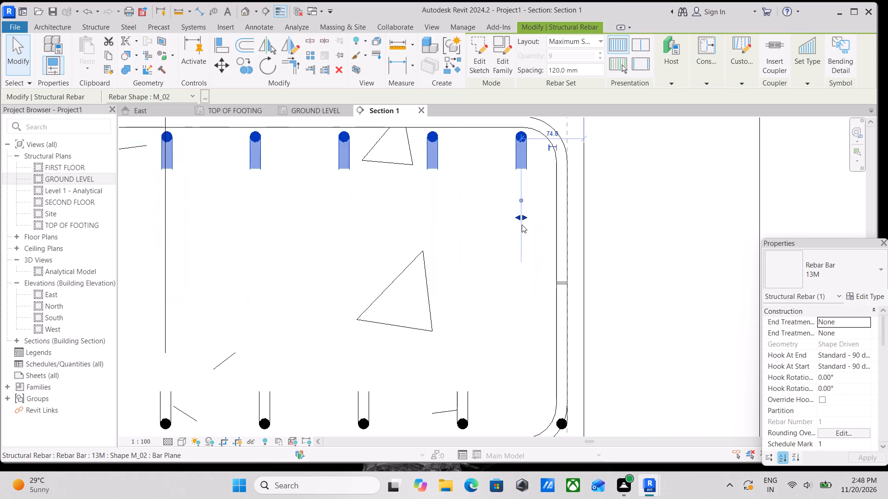
Pull the lower perpendicular bar set's left end inward to about 937 mm from the footing's right side.
scroll(522, 225, down, 5)
middle_drag(461, 249, 568, 206)
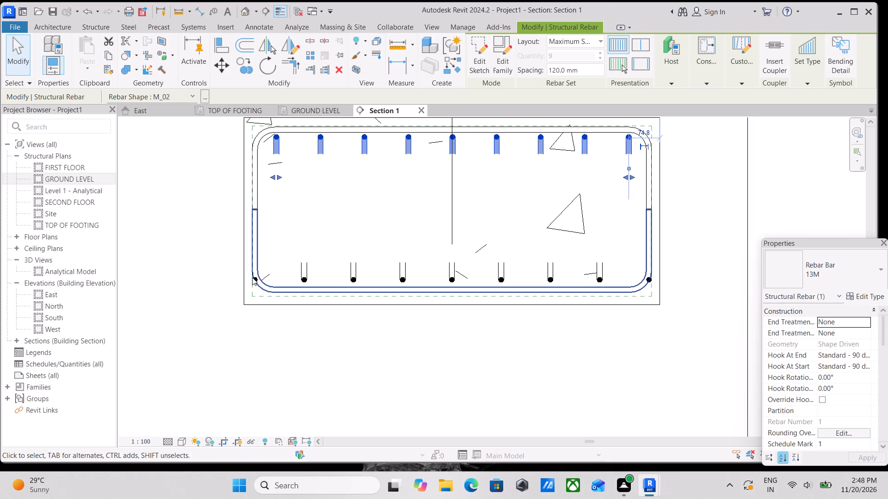
click(249, 279)
drag(261, 239, 270, 239)
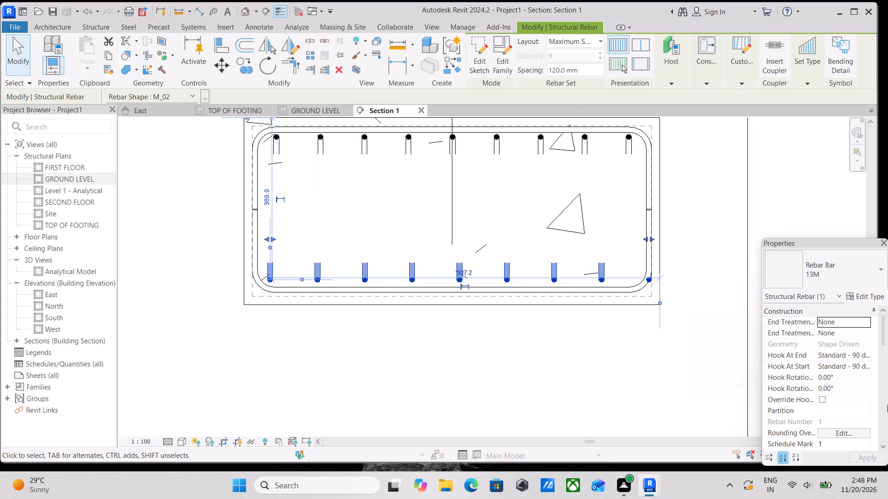
Set the lower perpendicular bar set's view visibility to unobscured in the Analytical Model 3D view, leaving the TOP OF FOOTING ceiling plan off.
scroll(844, 413, down, 1)
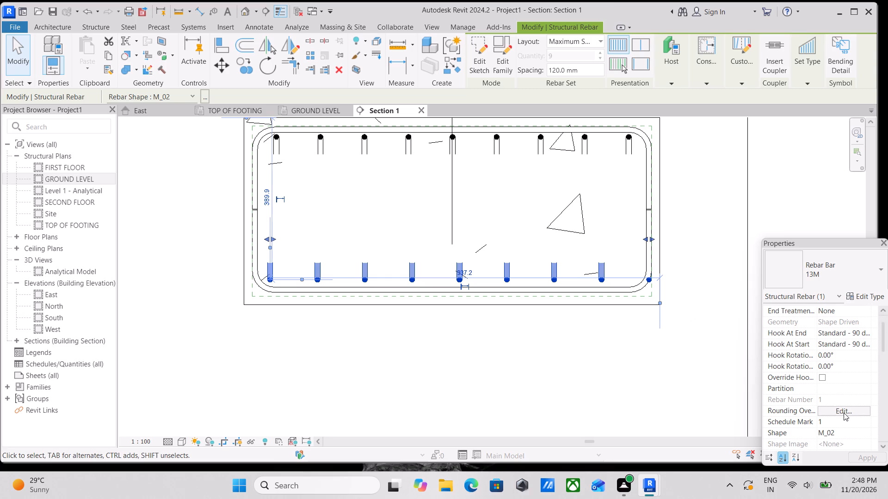
scroll(844, 413, down, 1)
scroll(844, 413, up, 1)
scroll(833, 364, up, 1)
scroll(833, 364, down, 5)
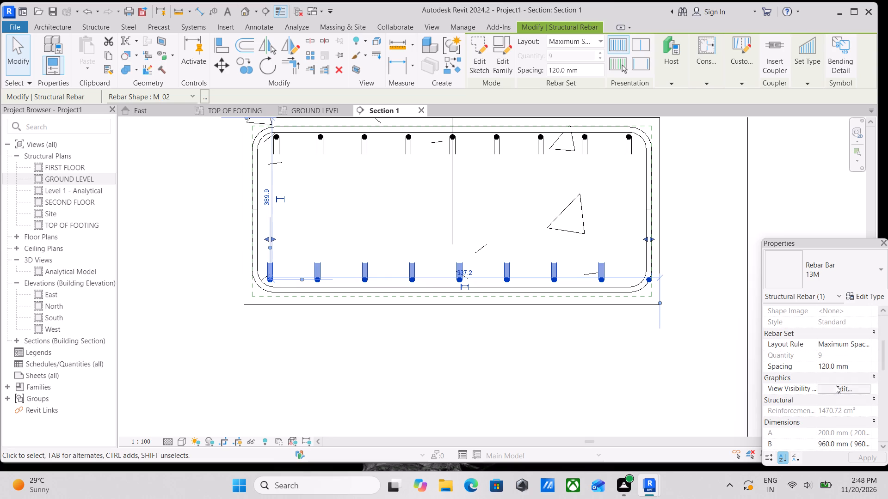
click(836, 385)
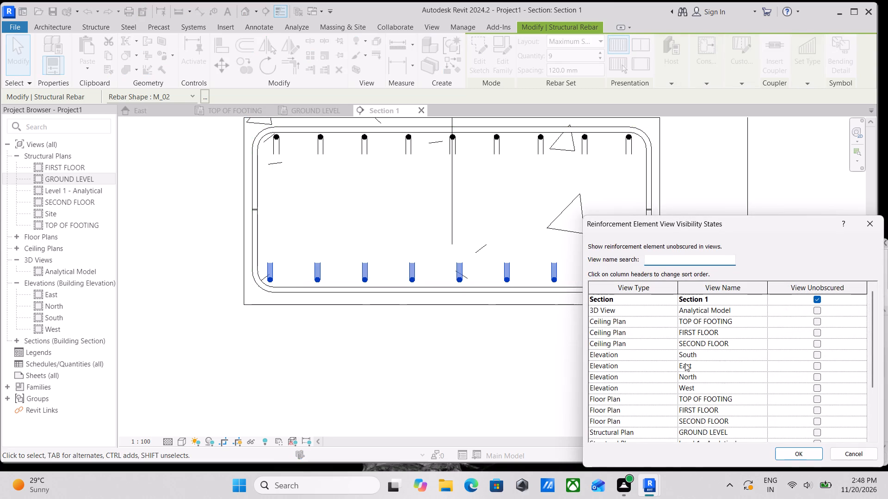
click(821, 322)
click(820, 322)
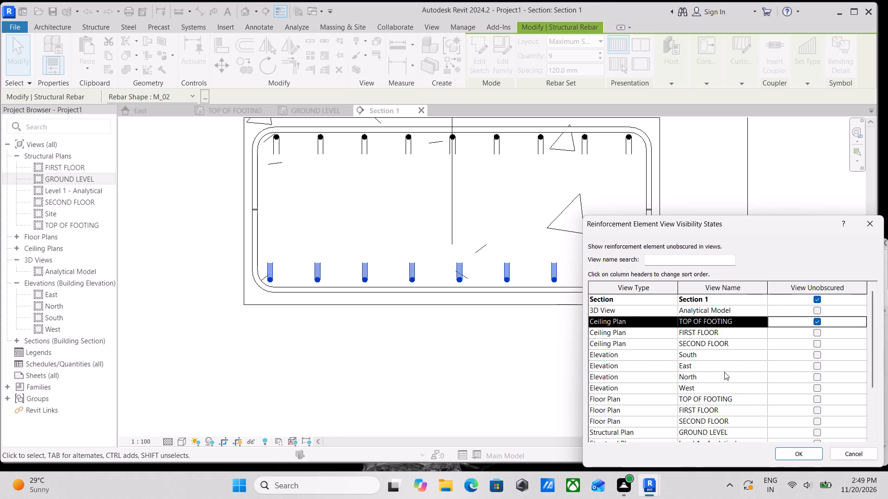
click(817, 308)
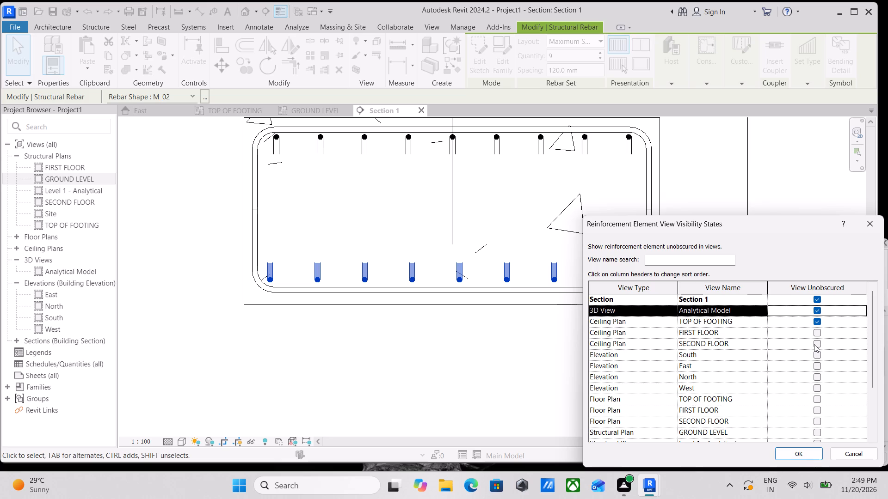
click(812, 320)
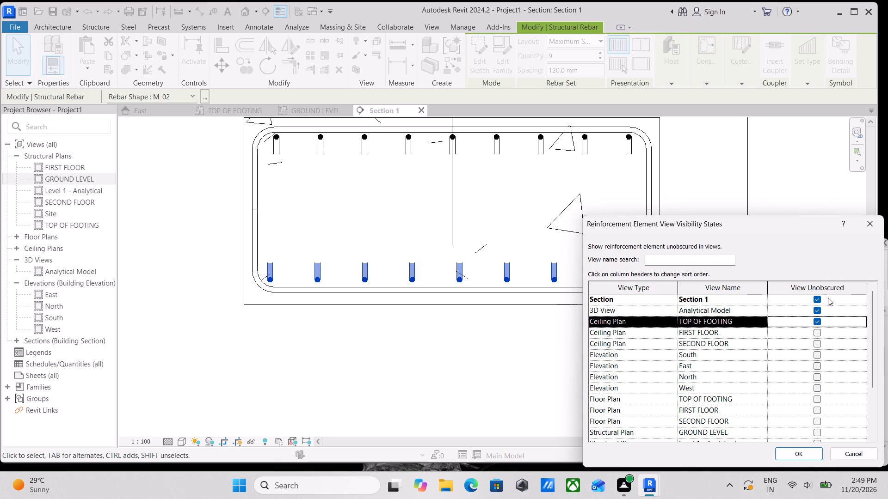
click(818, 325)
click(738, 307)
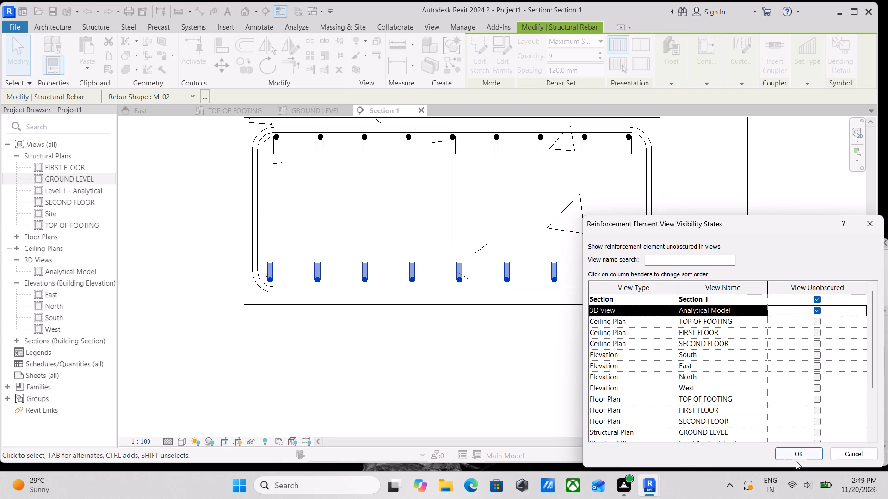
click(793, 454)
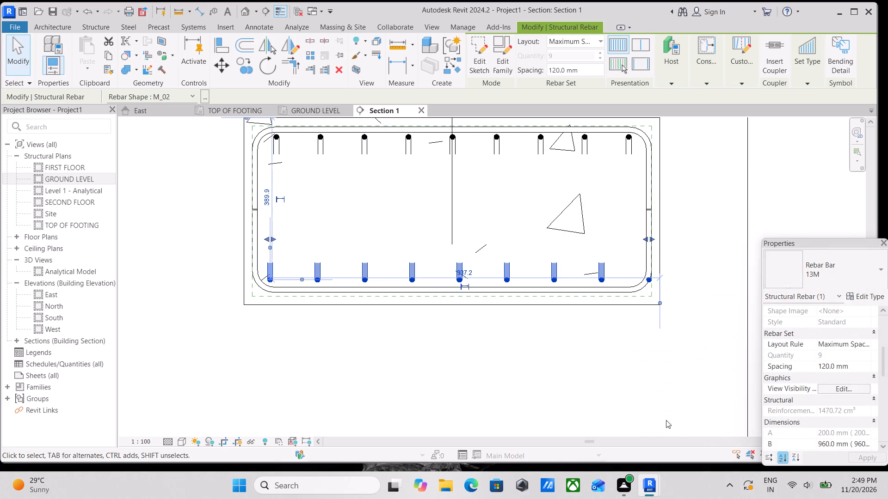
Open the default 3D view of the model and return to Section 1.
click(244, 11)
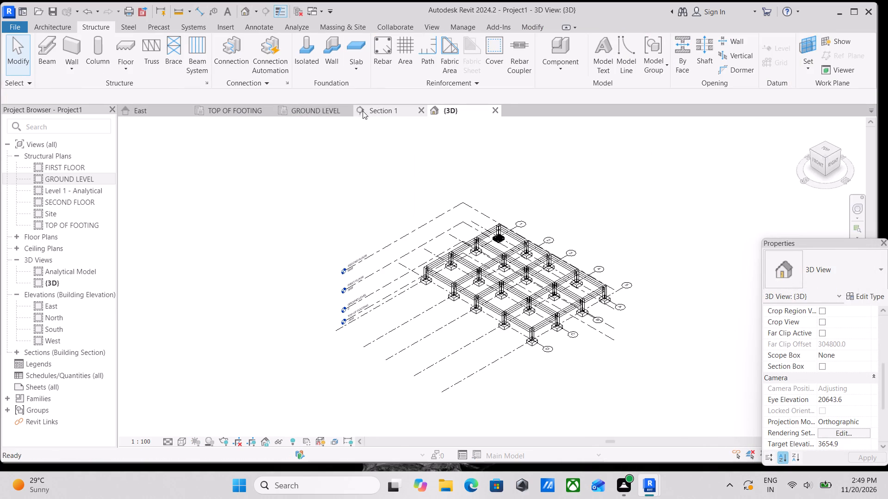
click(368, 112)
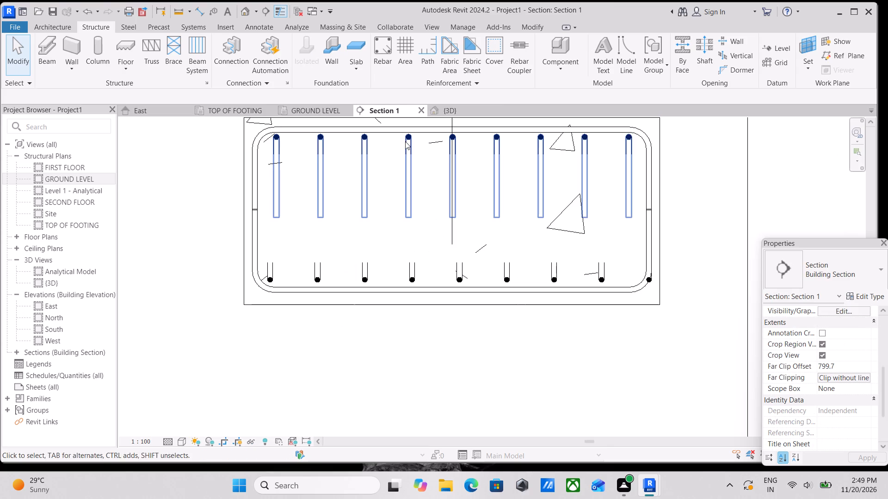
Set the upper perpendicular bar set's view visibility to unobscured in the {3D} view.
click(405, 141)
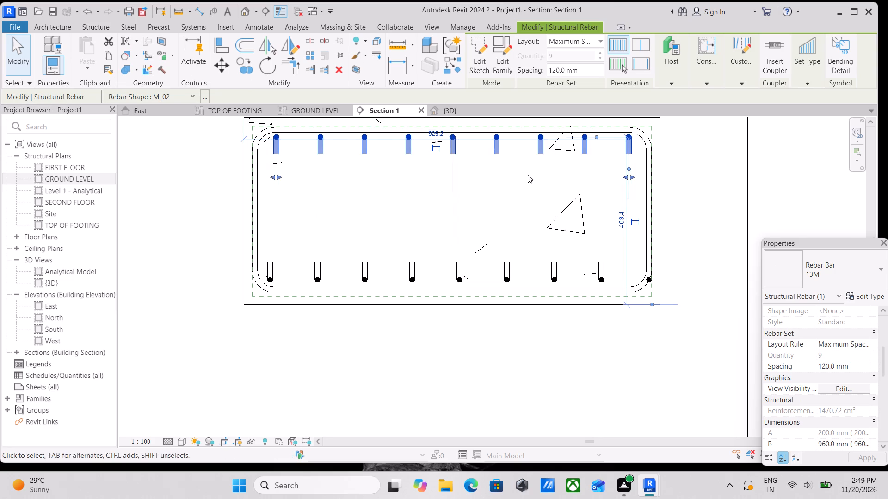
middle_drag(528, 175, 401, 176)
scroll(807, 498, down, 2)
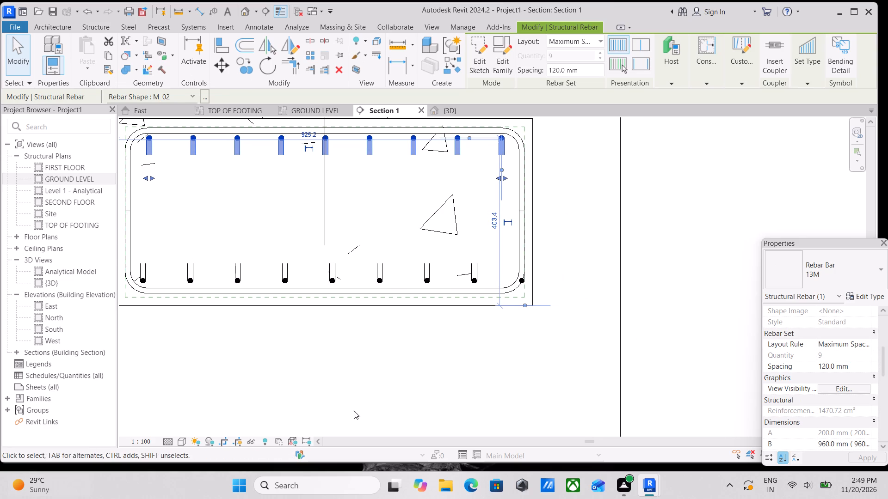
click(848, 388)
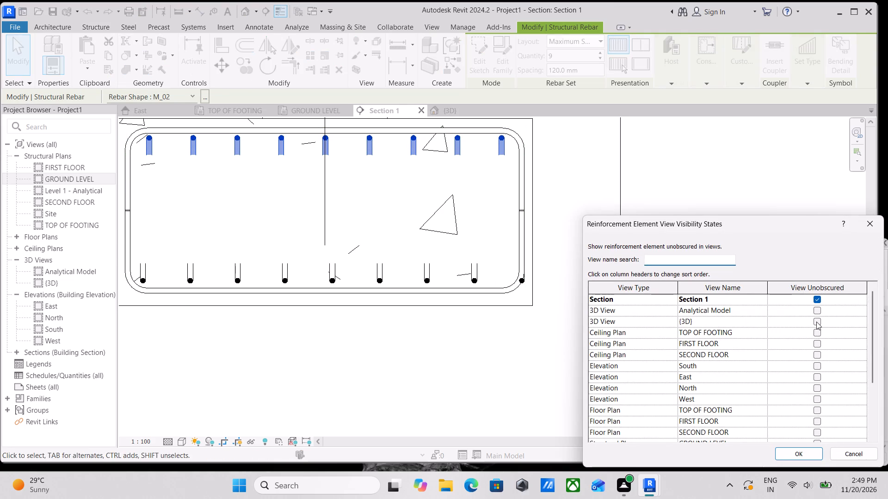
click(816, 322)
click(796, 451)
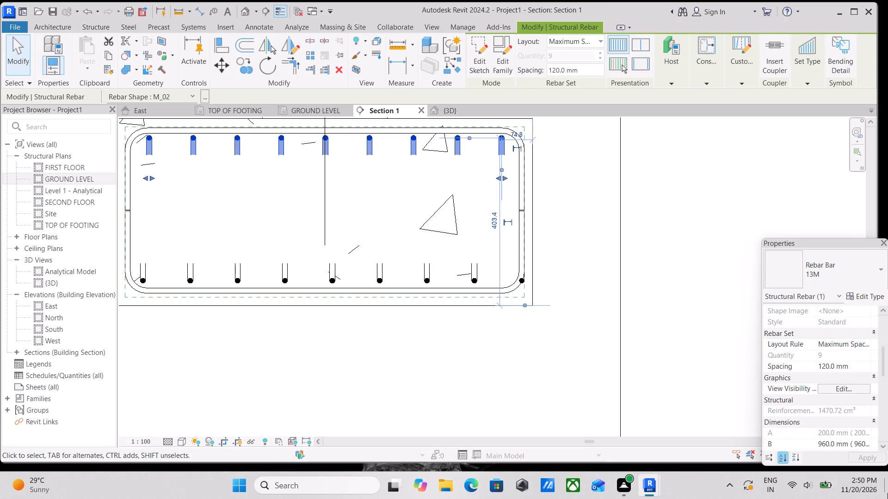
Turn off the unobscured view visibility of the lower perpendicular bar set in Section 1.
click(431, 280)
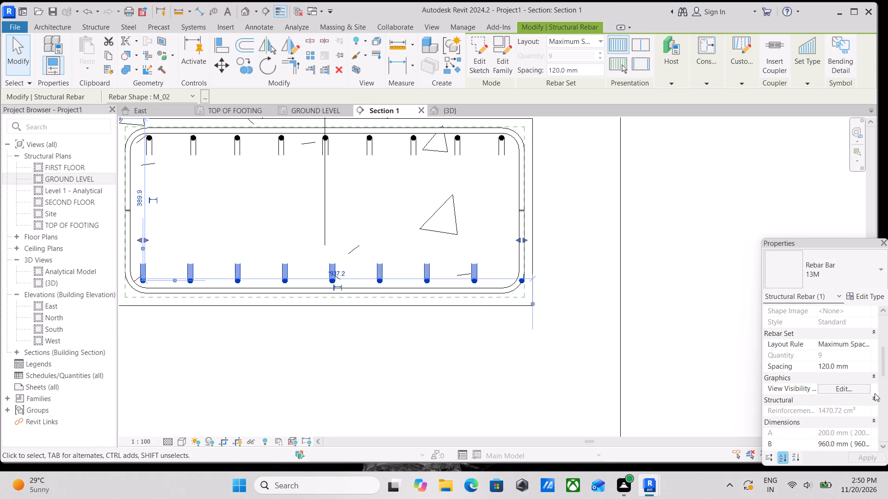
click(851, 389)
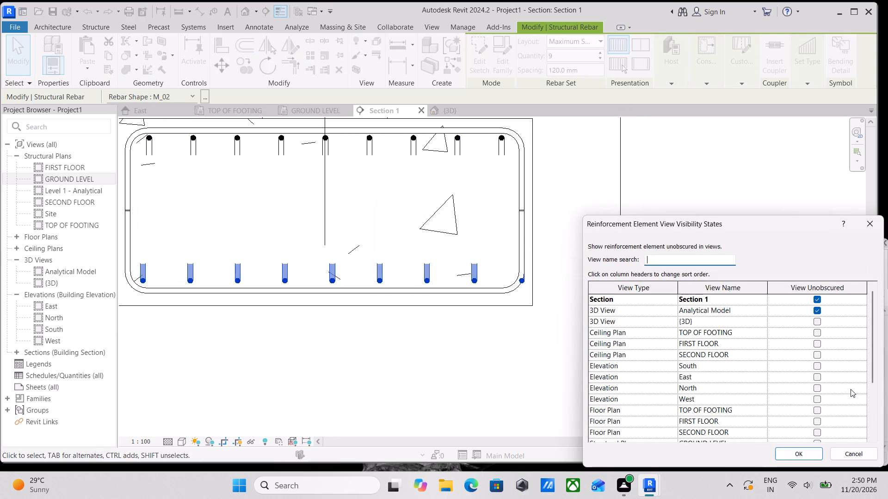
click(817, 301)
click(787, 454)
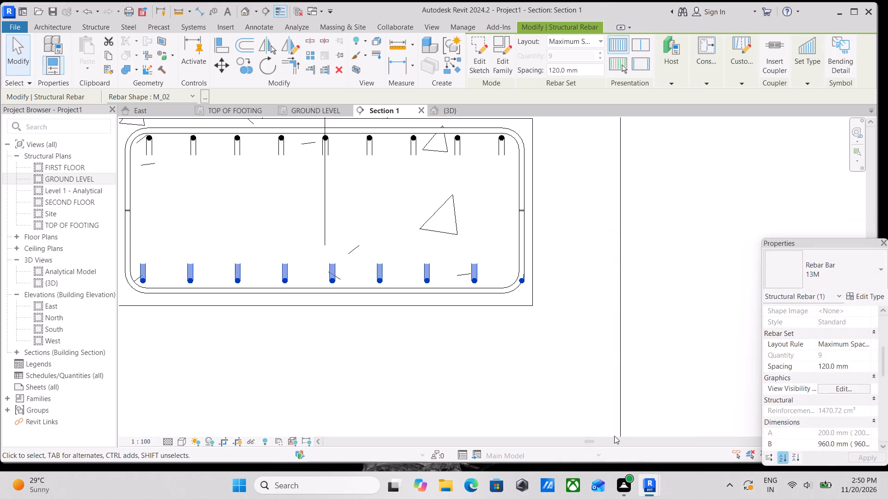
Switch to the {3D} view and set its detail level to Fine around the reinforced grid 1 corner footing.
scroll(542, 420, down, 1)
middle_drag(546, 422, 598, 450)
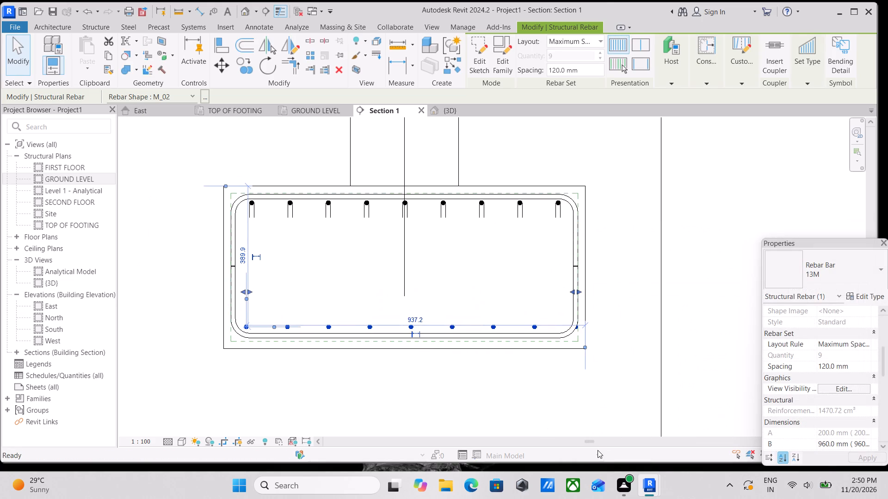
scroll(598, 450, down, 3)
middle_drag(598, 450, 623, 466)
scroll(623, 466, up, 1)
click(458, 108)
scroll(498, 242, up, 3)
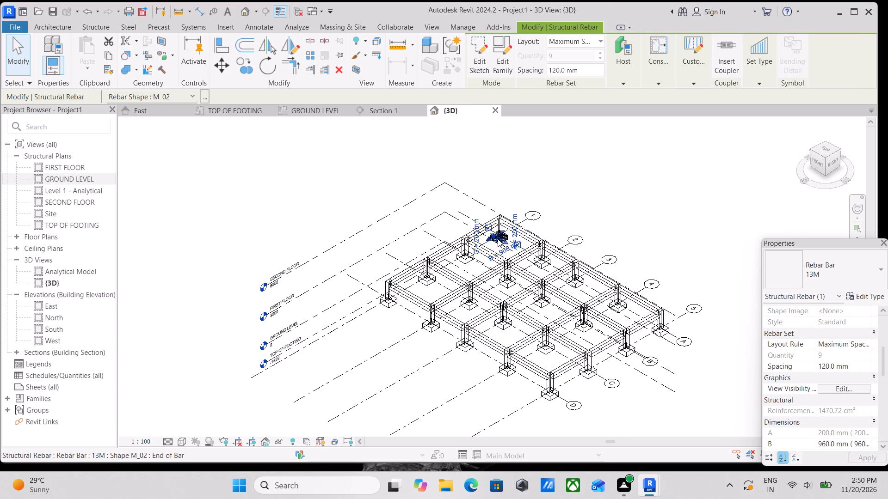
scroll(498, 239, up, 16)
middle_drag(495, 244, 488, 268)
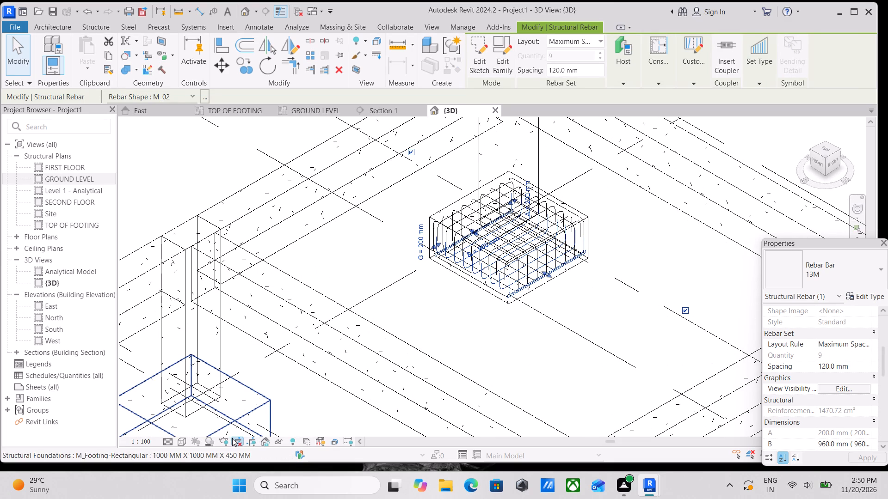
click(185, 444)
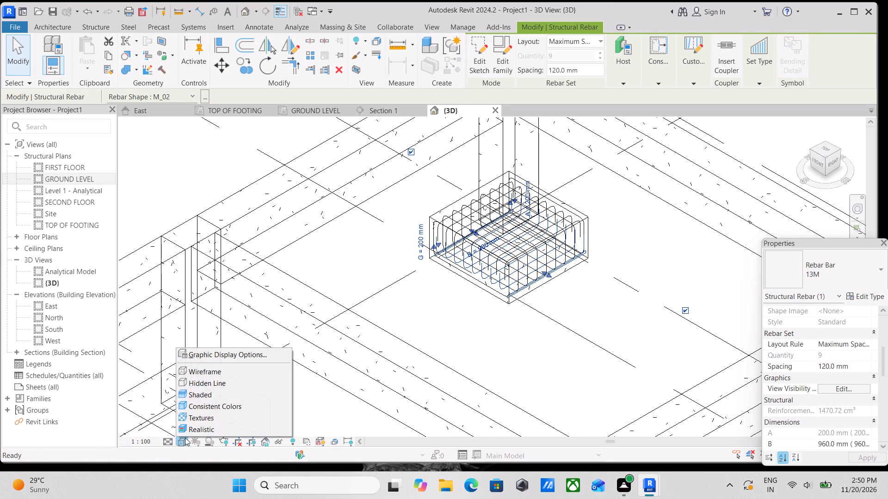
click(172, 442)
click(176, 429)
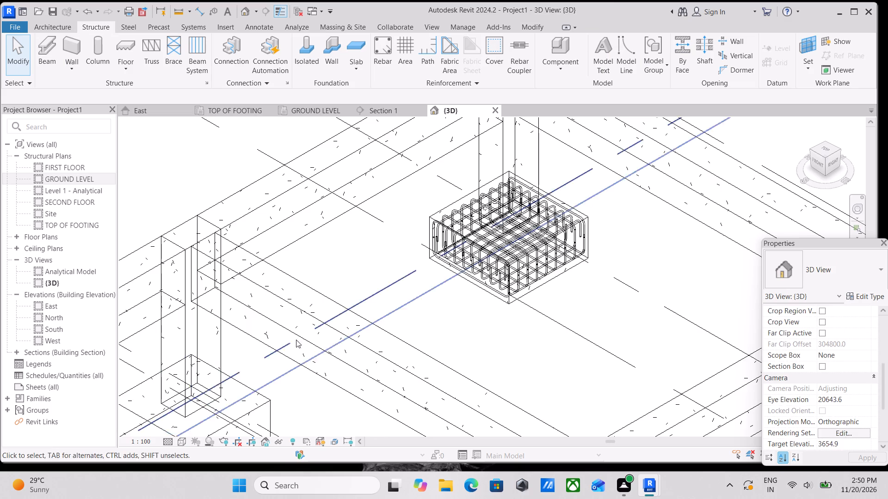
Set the {3D} view's visual style to Shaded for the whole building frame.
scroll(303, 331, down, 8)
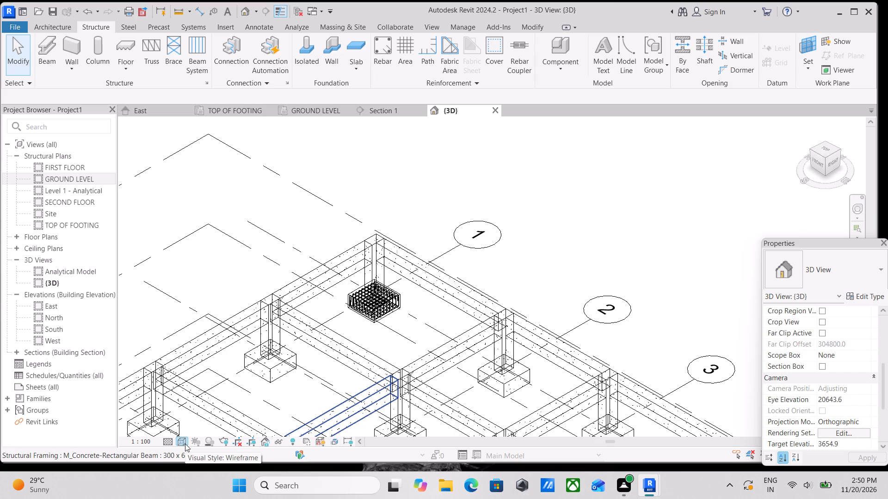
scroll(211, 295, down, 3)
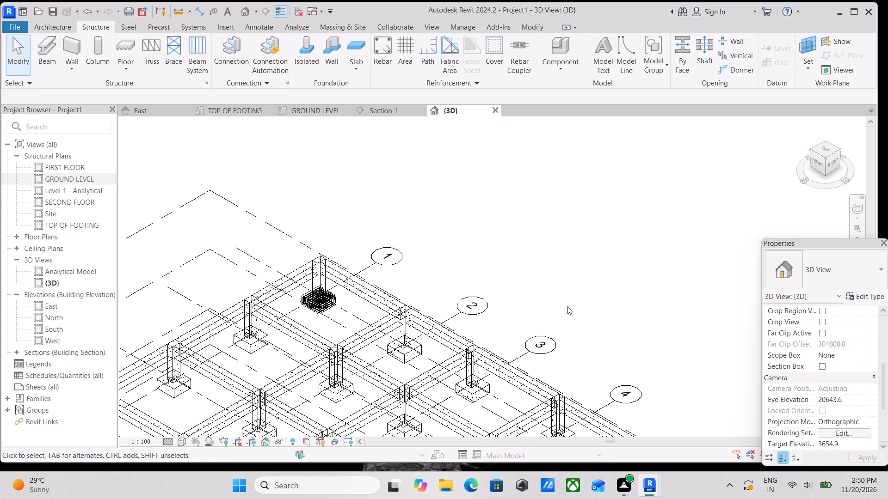
scroll(565, 289, down, 3)
middle_drag(549, 262, 545, 190)
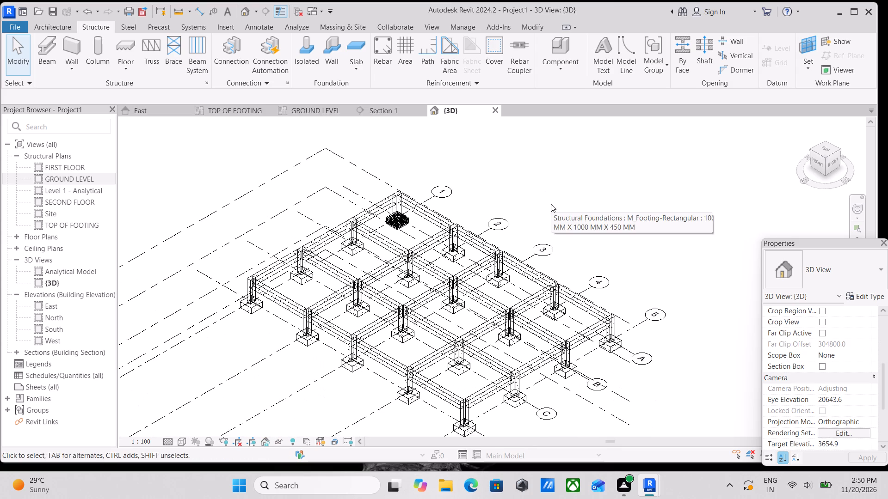
scroll(524, 235, up, 1)
middle_drag(524, 235, 552, 155)
scroll(451, 390, up, 3)
scroll(409, 332, up, 3)
scroll(550, 326, up, 2)
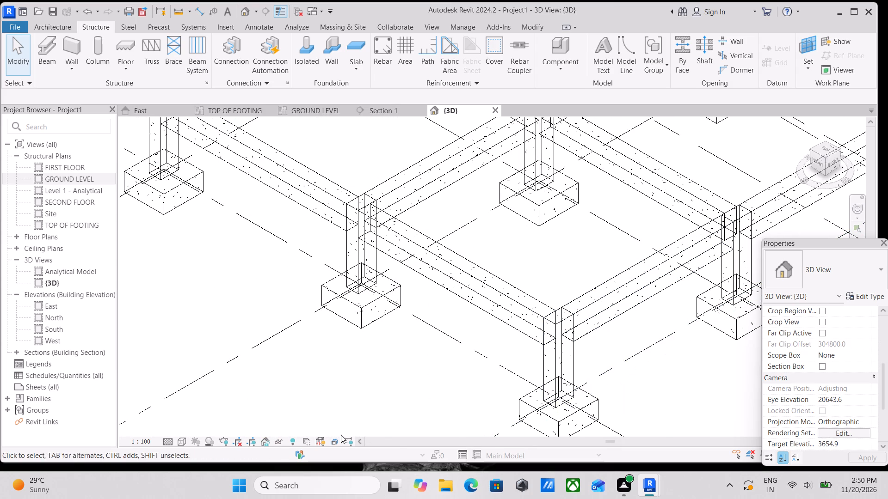
click(183, 441)
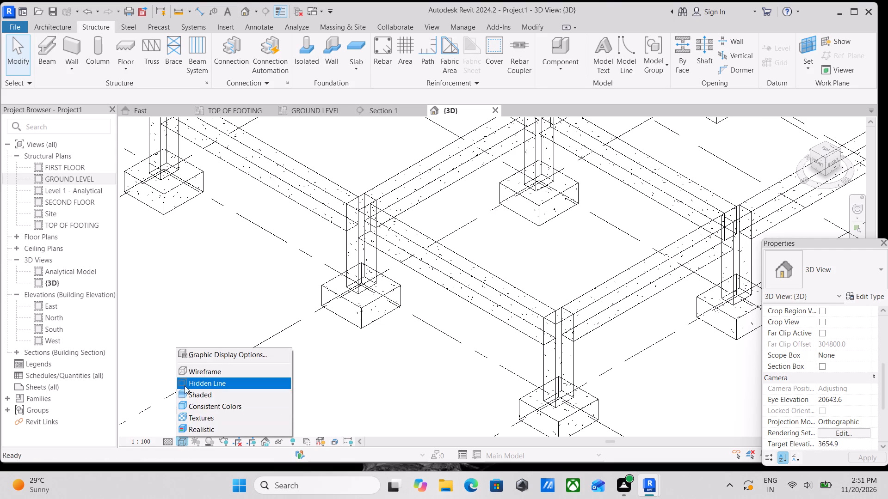
click(191, 396)
scroll(305, 288, down, 5)
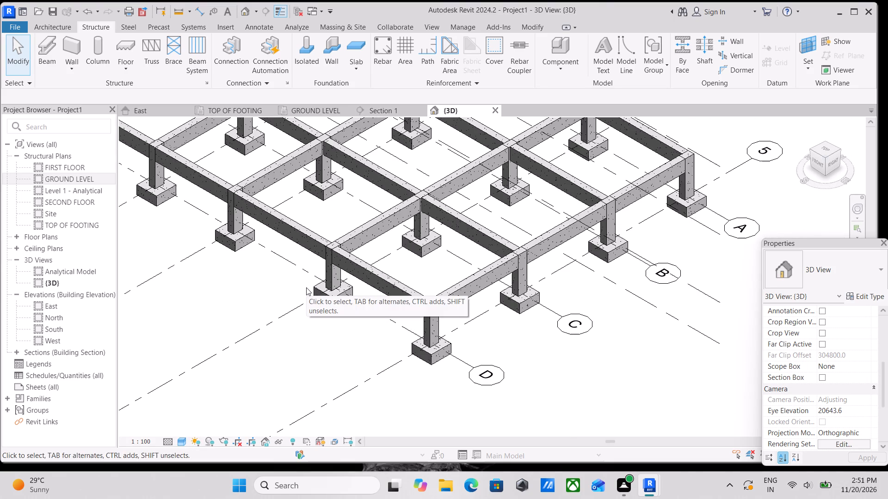
scroll(309, 276, down, 5)
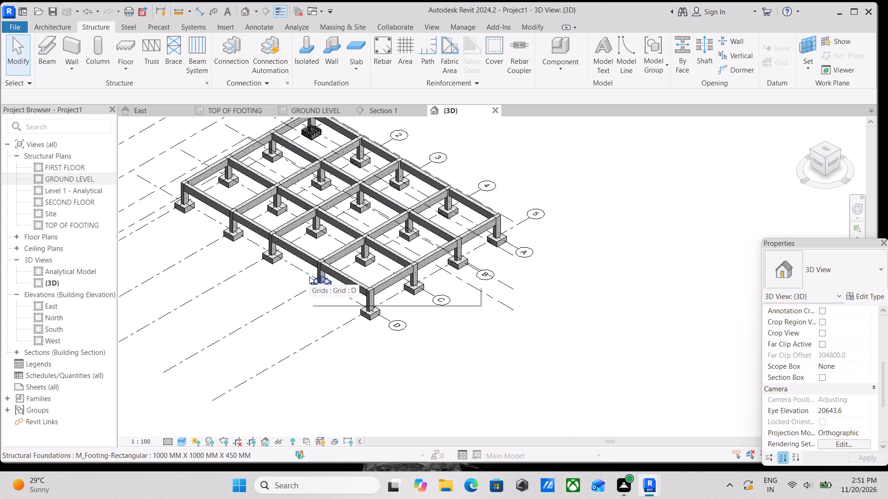
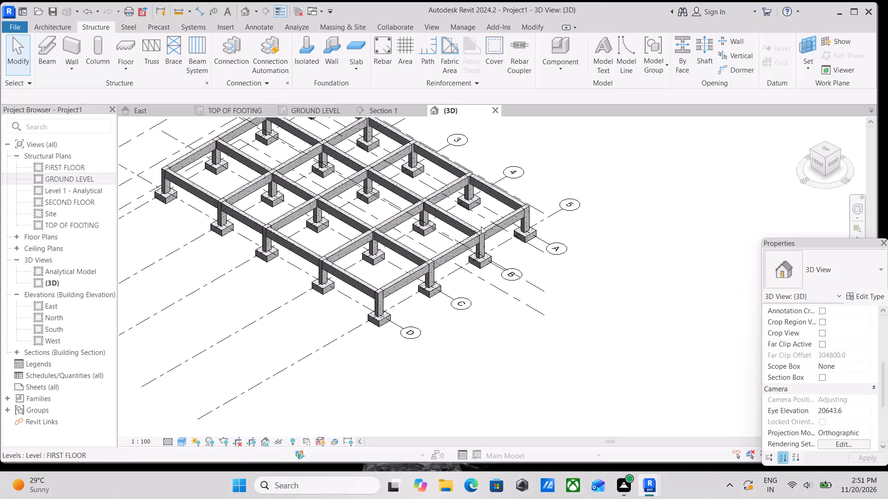
Examine the shaded building frame in 3D, from the grid 5 side to the reinforced grid 1 corner footing, including from the back.
scroll(481, 225, up, 1)
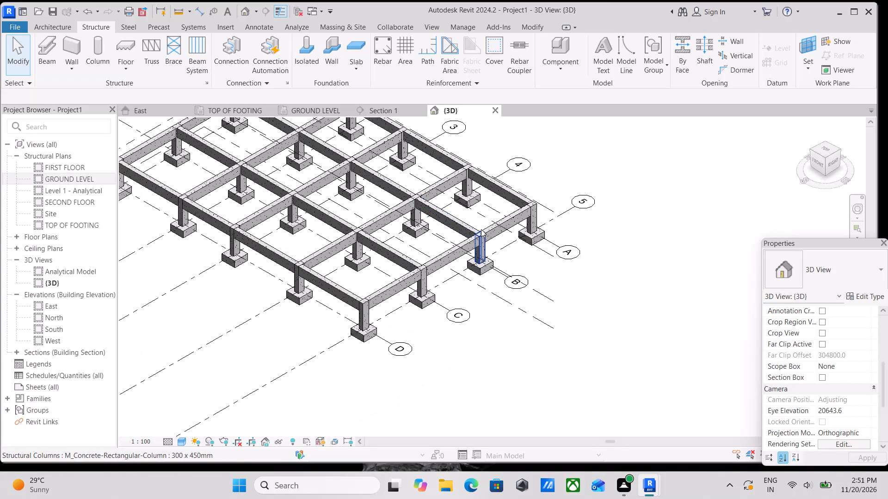
scroll(421, 254, up, 3)
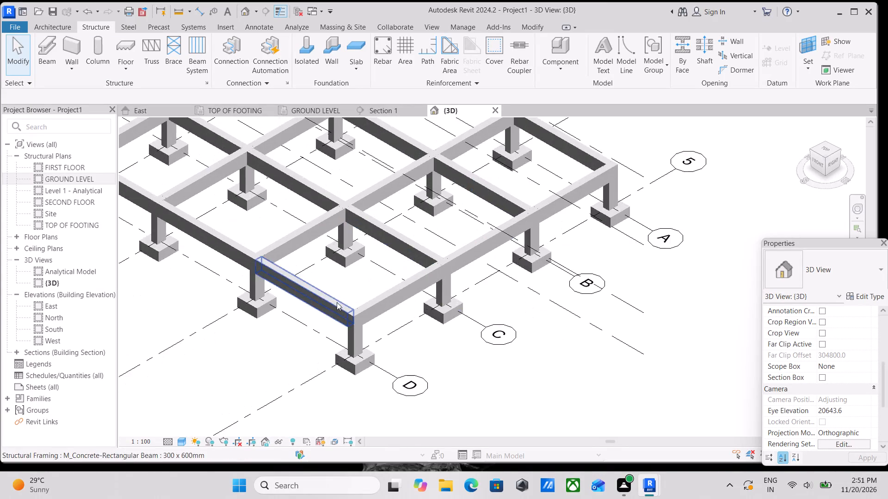
middle_drag(326, 287, 586, 337)
scroll(499, 335, up, 1)
middle_drag(252, 274, 278, 354)
middle_drag(519, 297, 420, 321)
scroll(574, 280, down, 1)
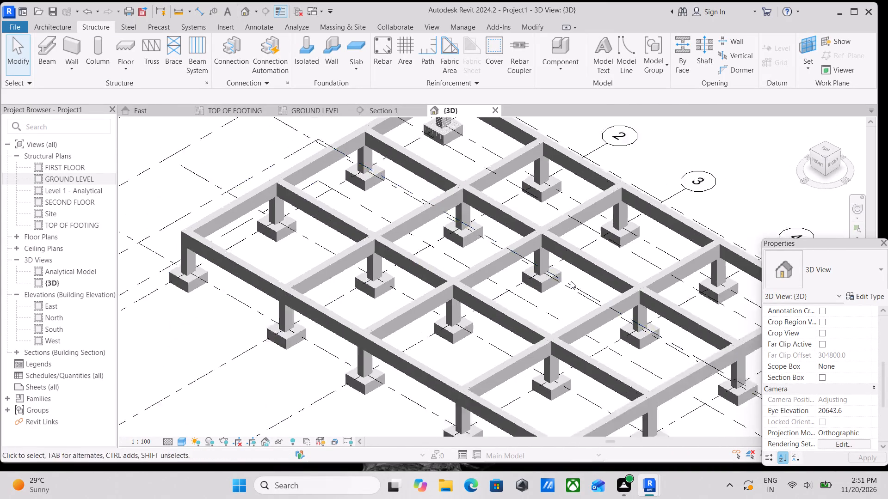
scroll(571, 281, down, 1)
middle_drag(536, 310, 479, 370)
middle_drag(557, 325, 548, 356)
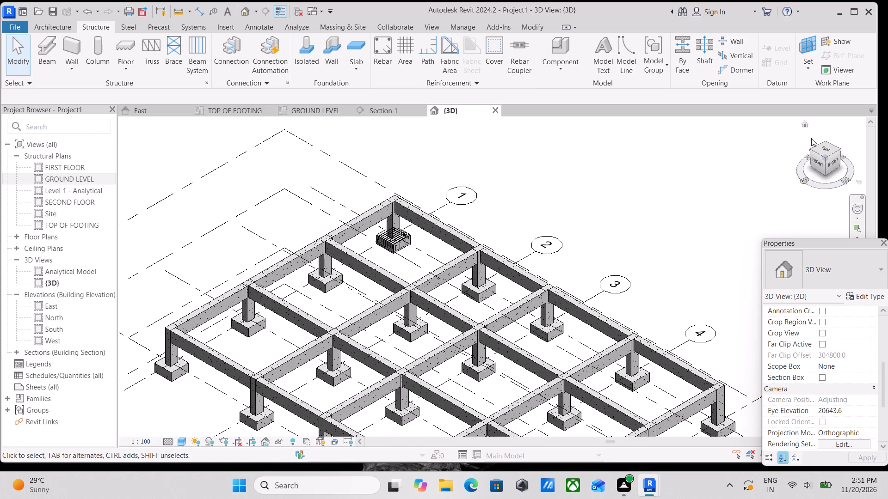
click(826, 142)
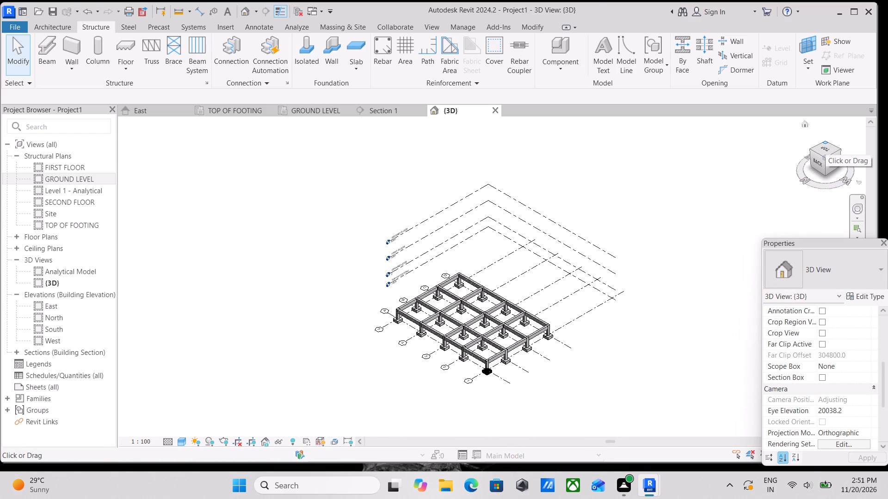
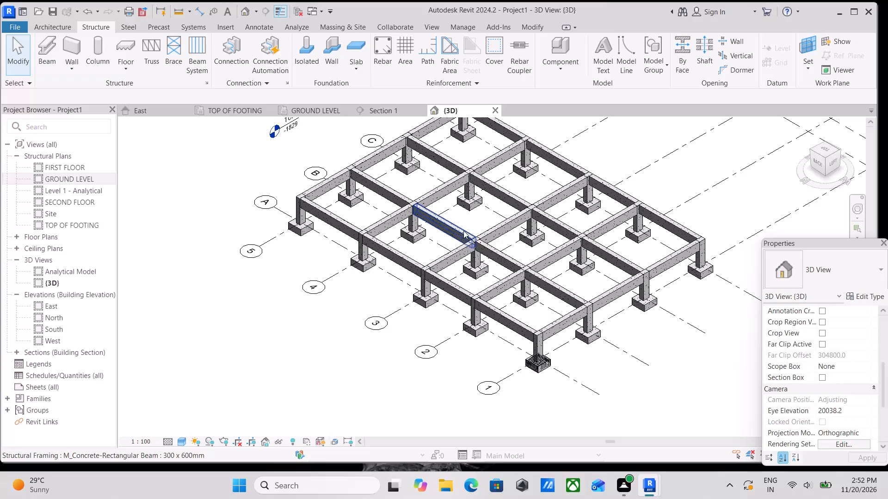
Examine the building frame in 3D and the exposed rebar at the grid 1 corner footing up close.
middle_drag(693, 281, 607, 151)
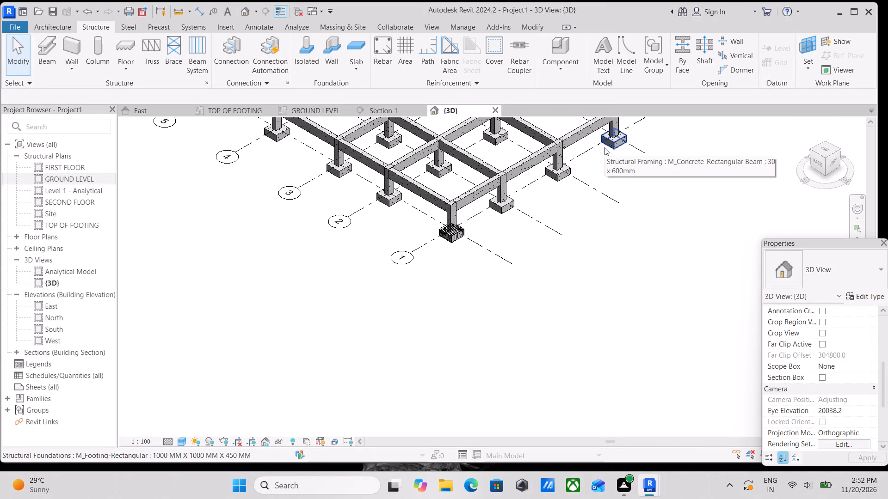
scroll(546, 99, up, 1)
middle_drag(512, 229, 549, 315)
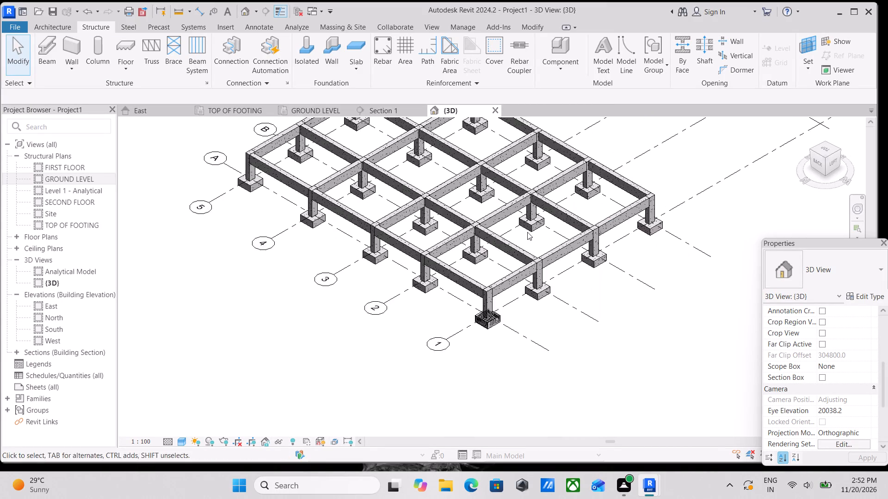
middle_drag(527, 233, 564, 315)
middle_drag(565, 307, 586, 347)
middle_drag(567, 297, 608, 348)
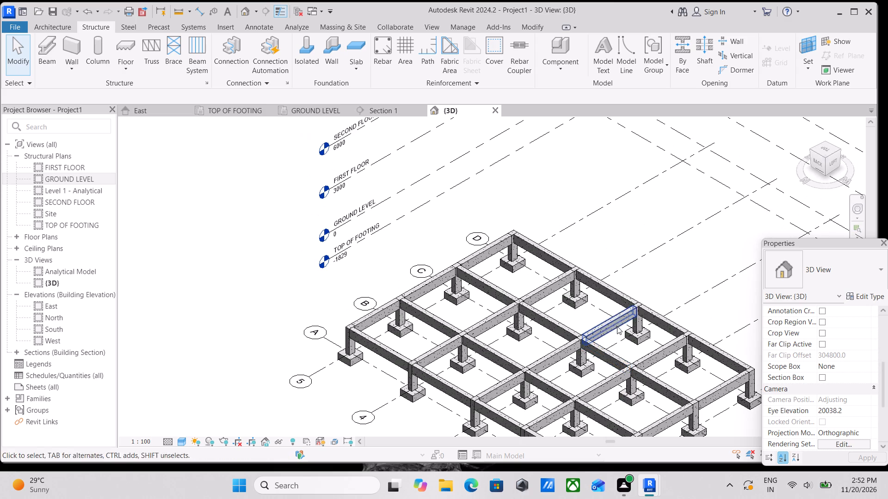
scroll(617, 294, down, 1)
middle_drag(617, 294, 639, 331)
middle_drag(616, 323, 612, 347)
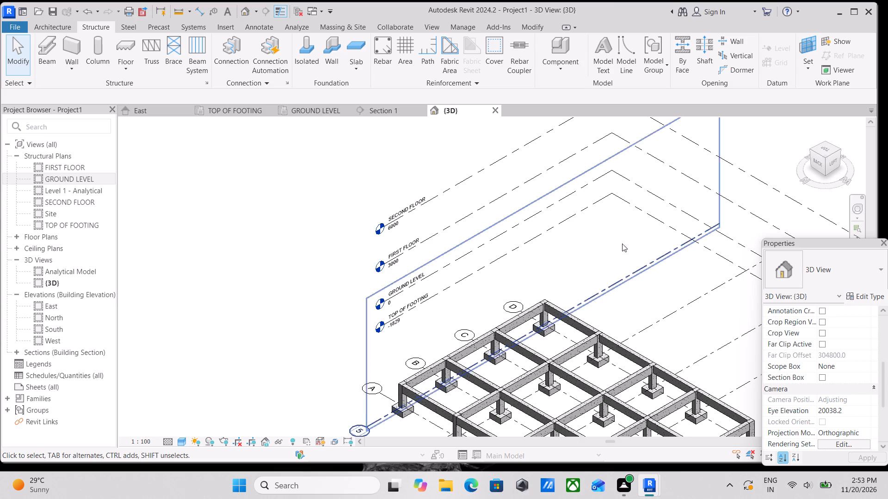
scroll(558, 304, down, 2)
middle_drag(558, 300, 536, 185)
middle_drag(592, 332, 585, 290)
scroll(582, 318, up, 6)
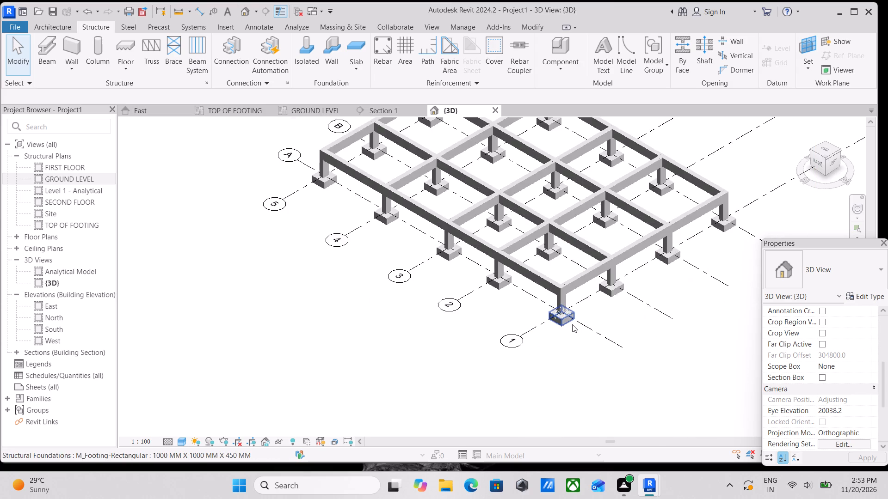
scroll(572, 324, up, 15)
scroll(530, 304, up, 1)
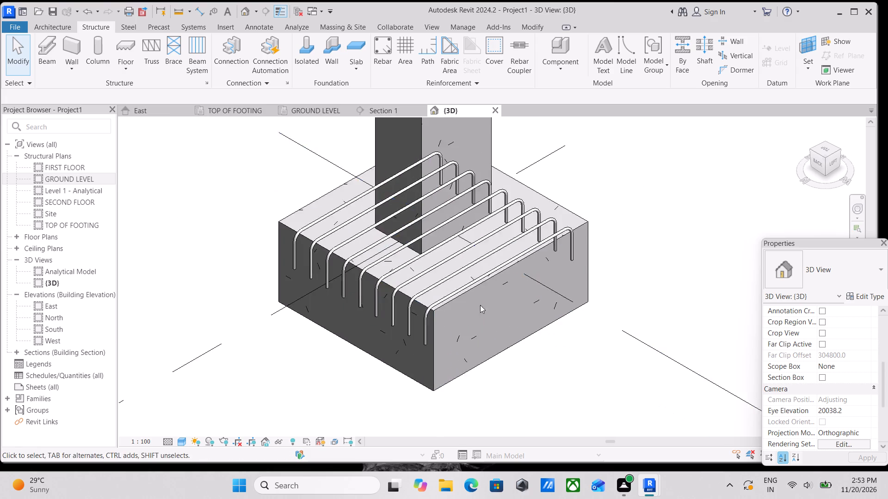
scroll(480, 305, up, 2)
scroll(456, 307, down, 3)
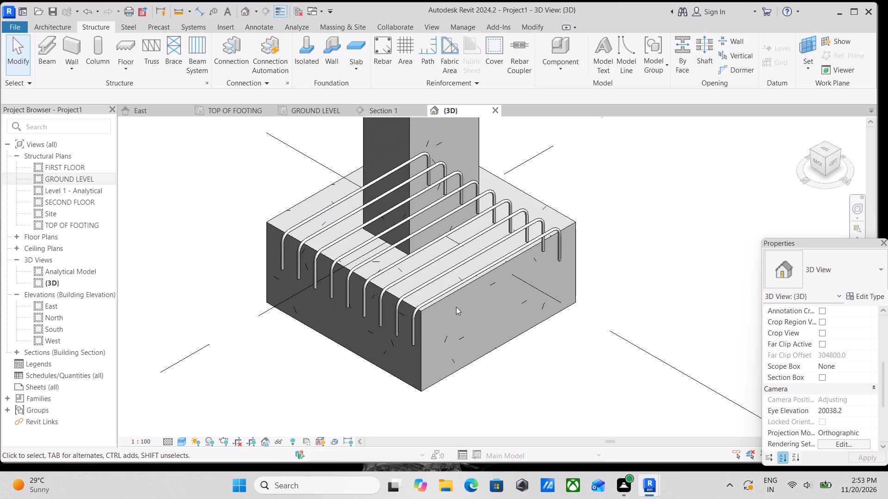
scroll(456, 326, down, 2)
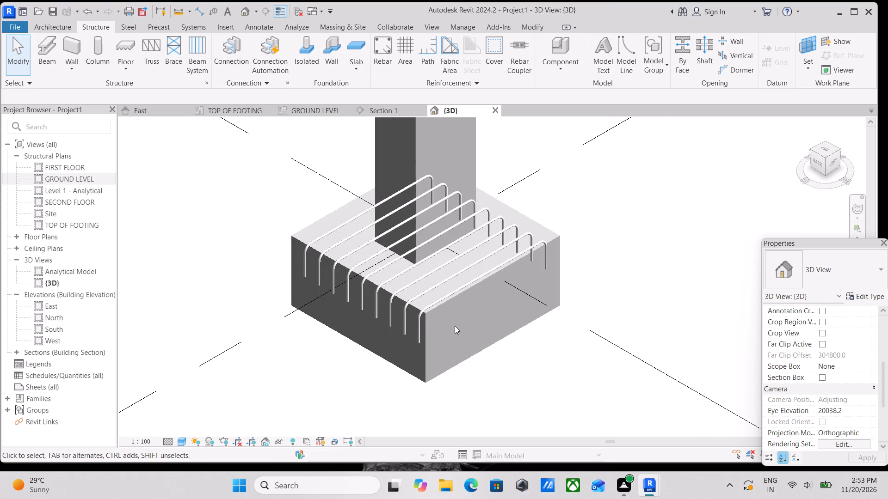
scroll(455, 326, down, 1)
In Section 1, show the footing's bottom row of bars seen end-on unobscured in the {3D} view instead of Analytical Model.
click(377, 110)
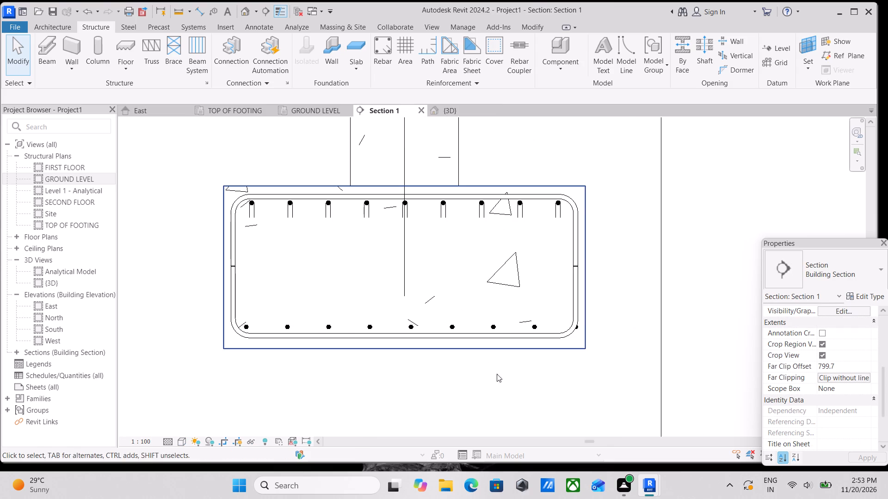
click(536, 322)
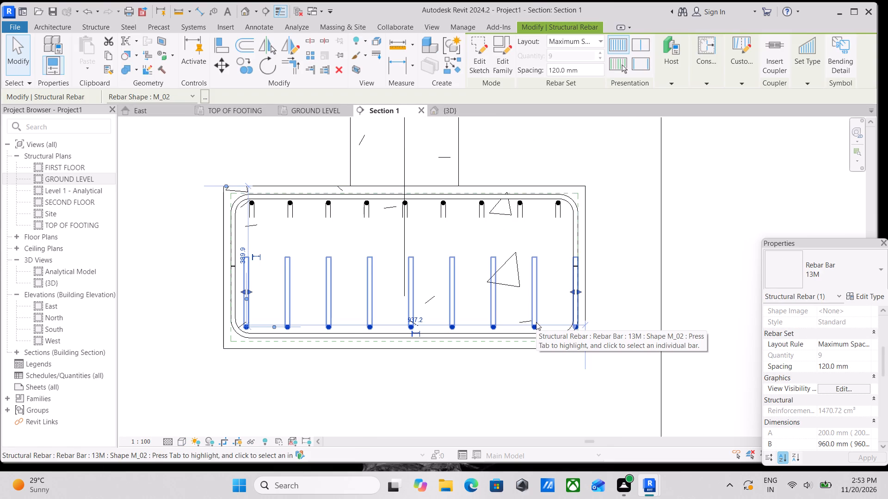
click(839, 388)
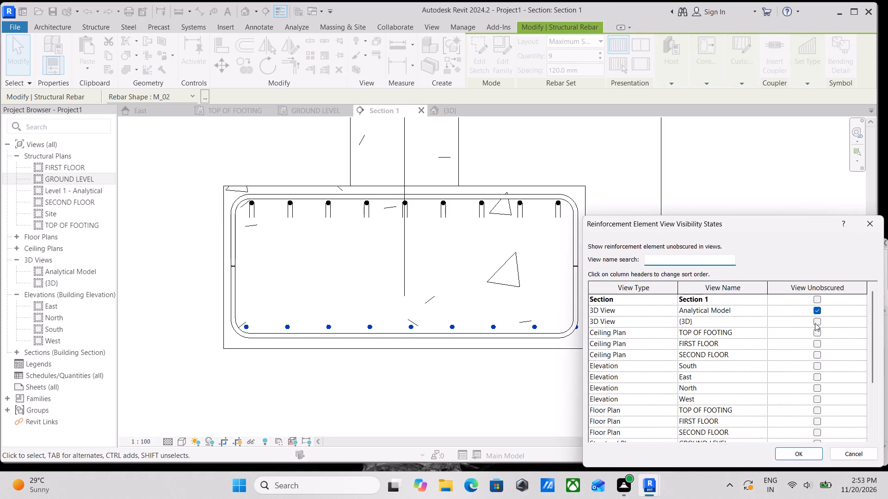
click(815, 323)
click(816, 310)
click(800, 456)
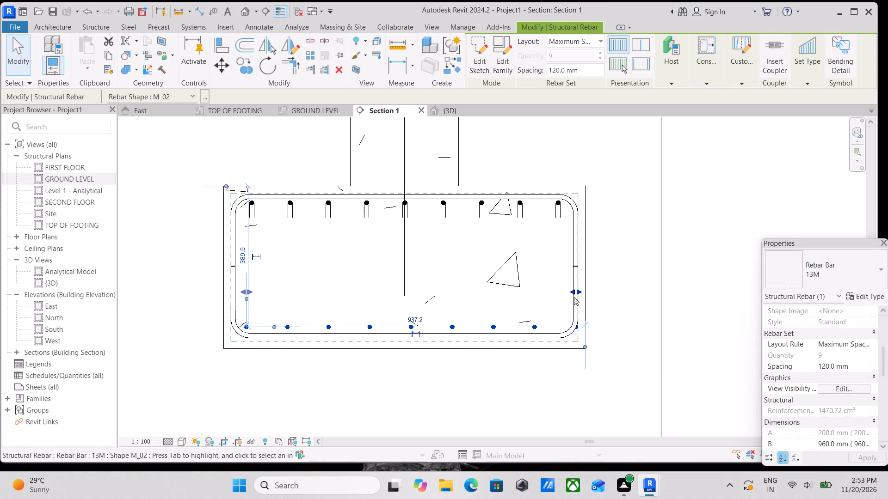
Pull both ends of the bottom end-on bar set inward to line up with the outermost bars of the top row.
drag(572, 294, 553, 296)
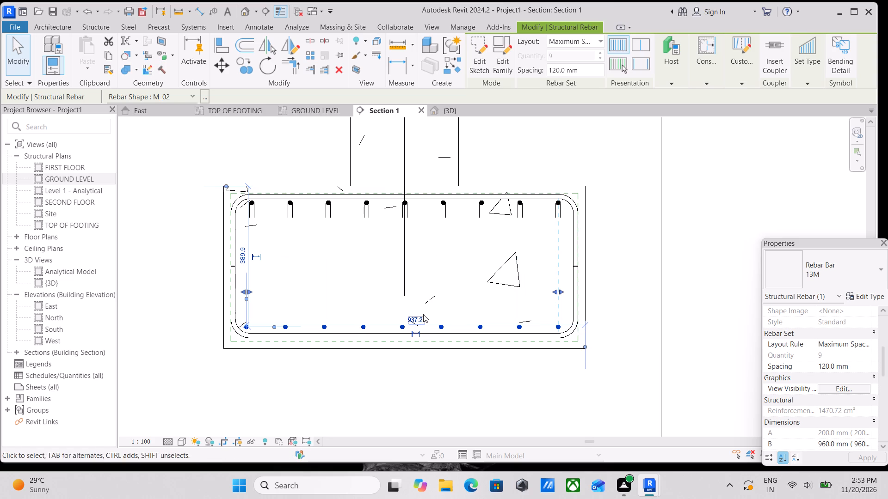
middle_drag(546, 345, 716, 427)
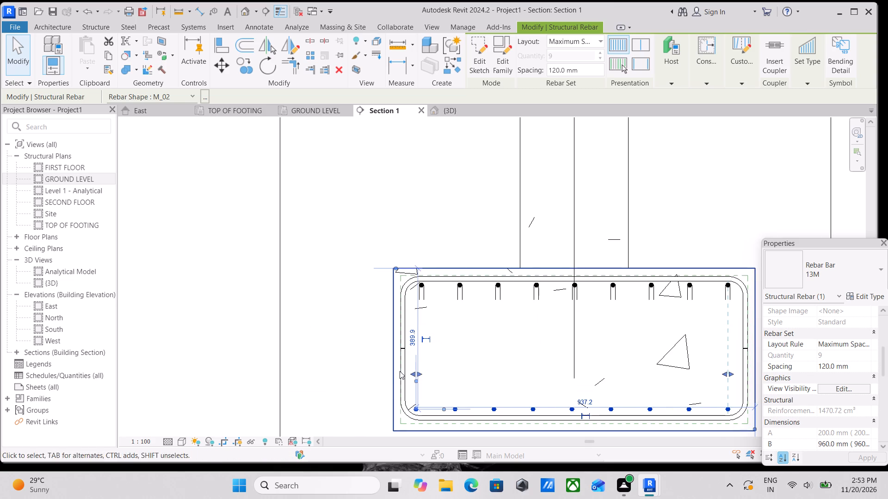
drag(415, 371, 425, 372)
Show the footing's lower U-shaped rebar set, seen lengthwise in the section, unobscured in the {3D} view.
scroll(466, 372, down, 1)
middle_click(466, 372)
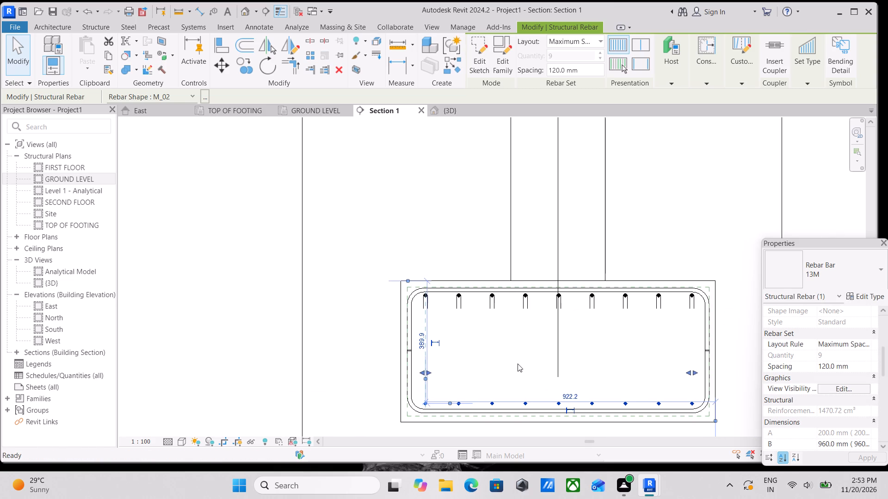
middle_drag(593, 377, 509, 362)
click(620, 350)
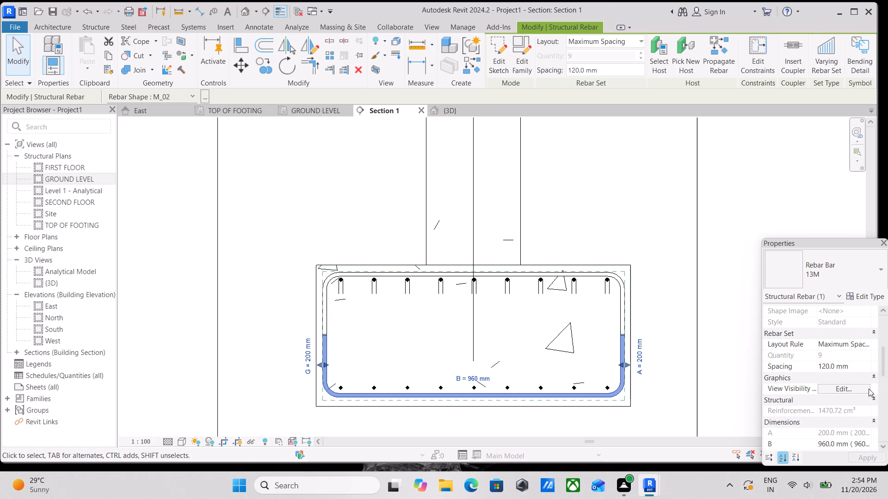
click(851, 387)
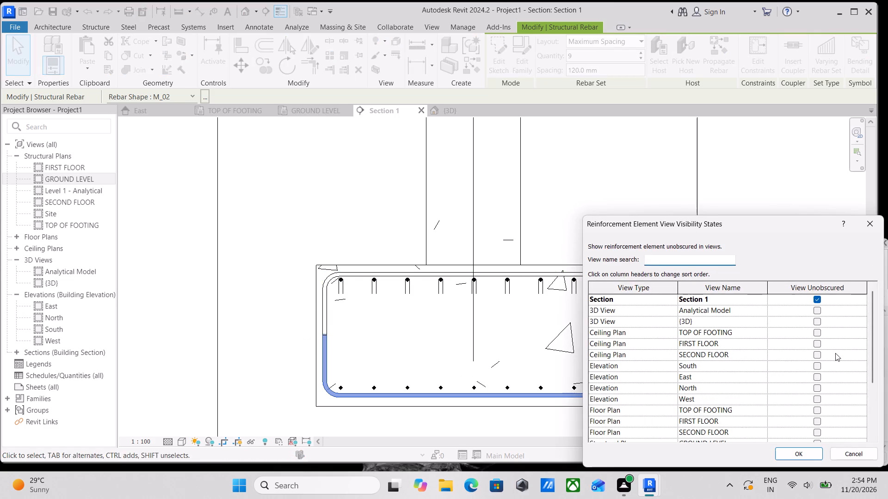
click(815, 322)
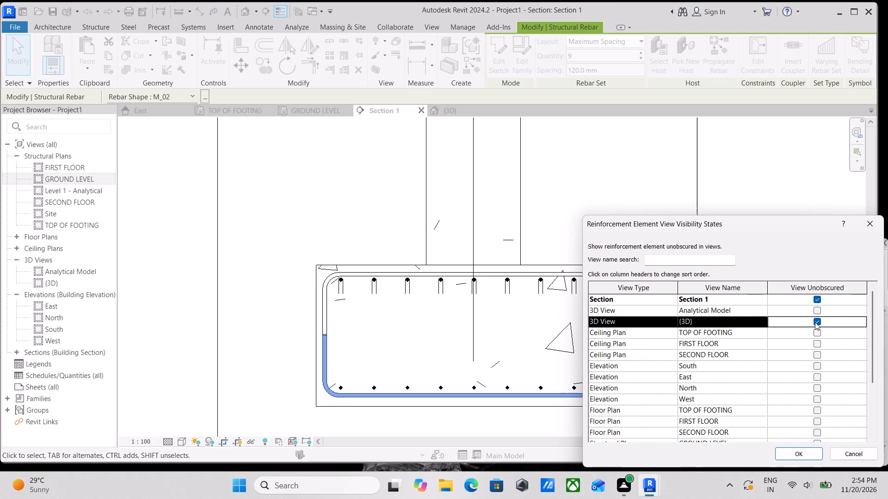
click(792, 453)
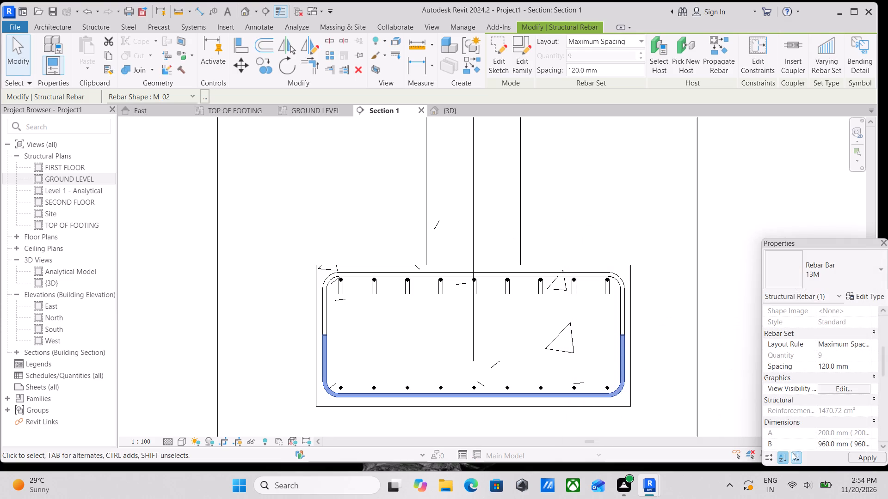
Show the footing's upper U-shaped rebar set, seen lengthwise in the section, unobscured in the {3D} view.
click(615, 278)
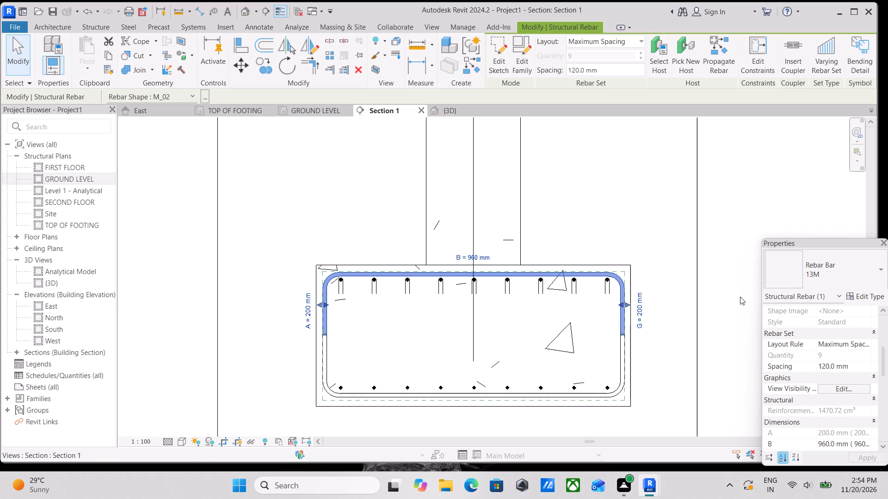
click(834, 386)
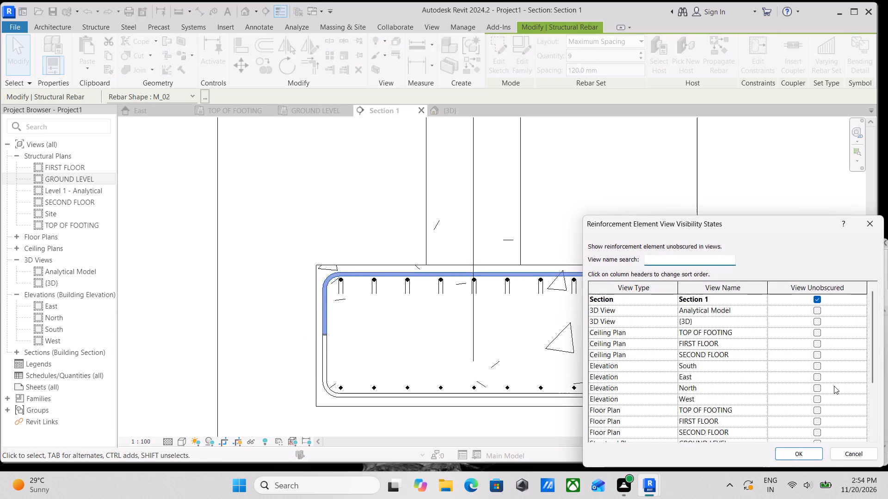
click(820, 321)
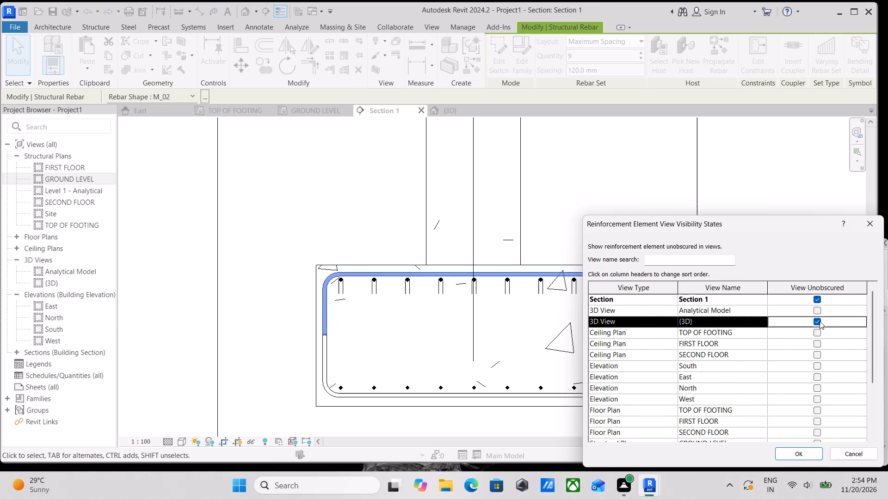
click(805, 451)
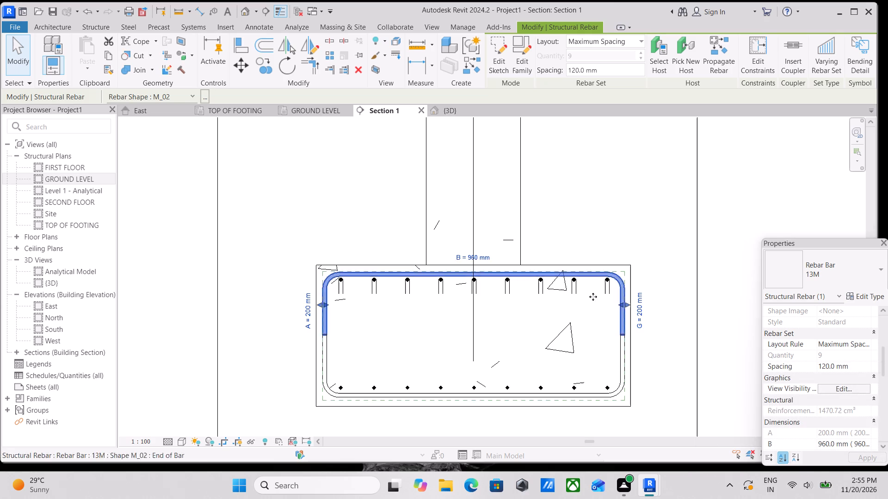
Check the view visibility states of all four footing rebar sets for unobscured display in the {3D} view.
click(439, 285)
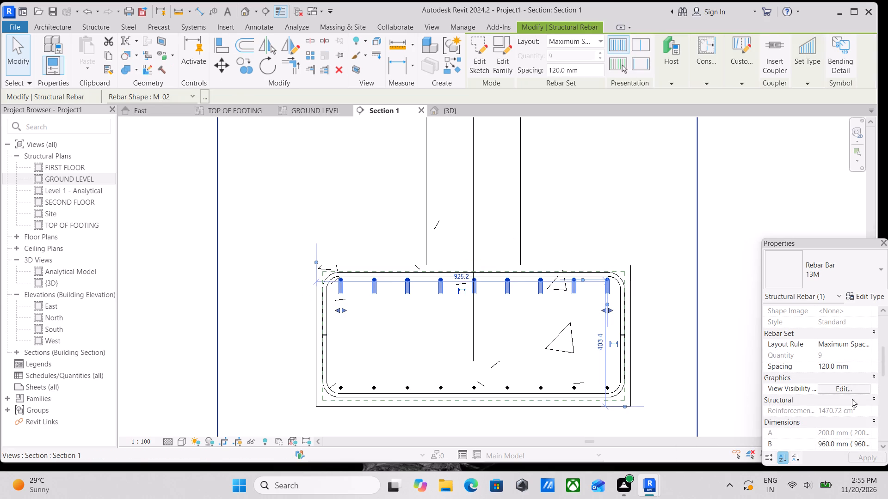
click(848, 388)
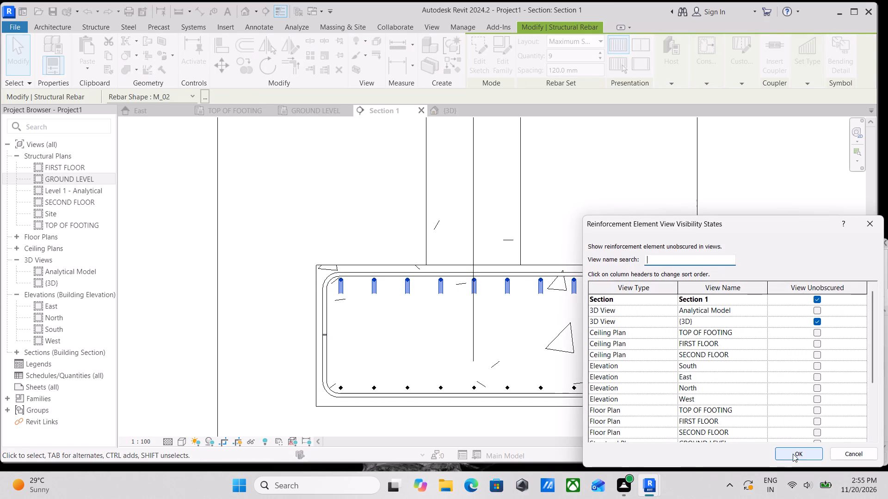
click(793, 454)
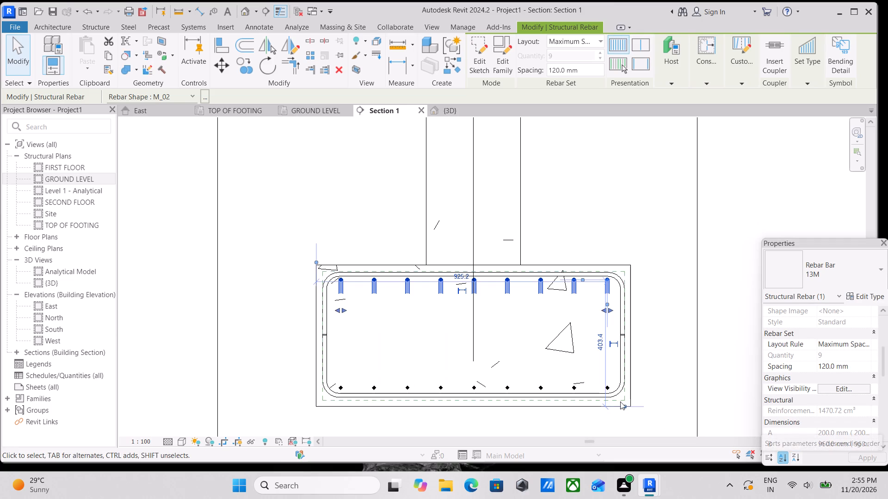
click(539, 371)
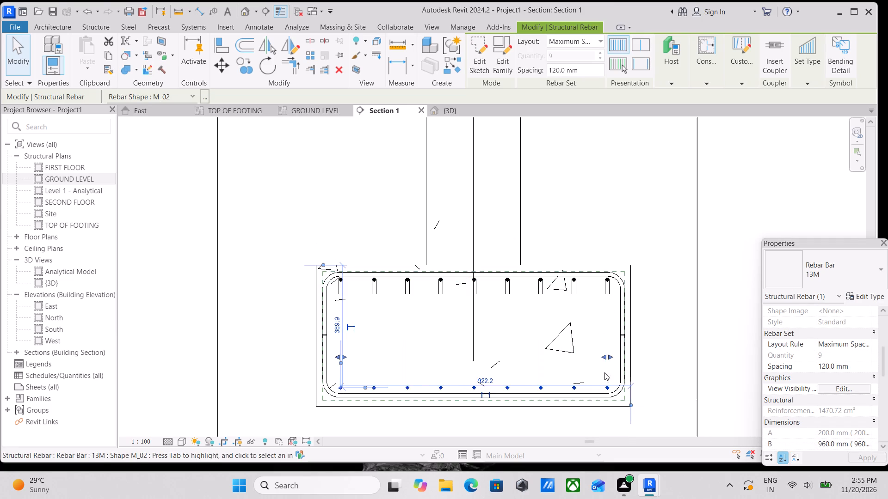
click(825, 390)
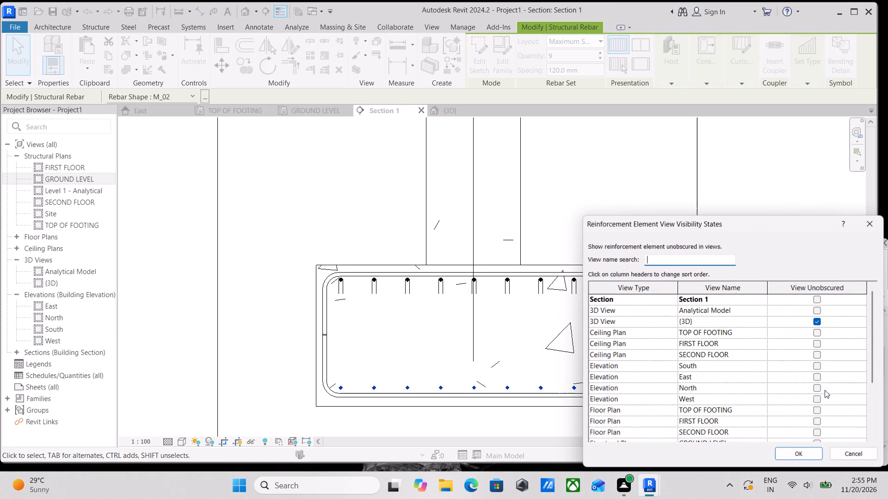
click(799, 454)
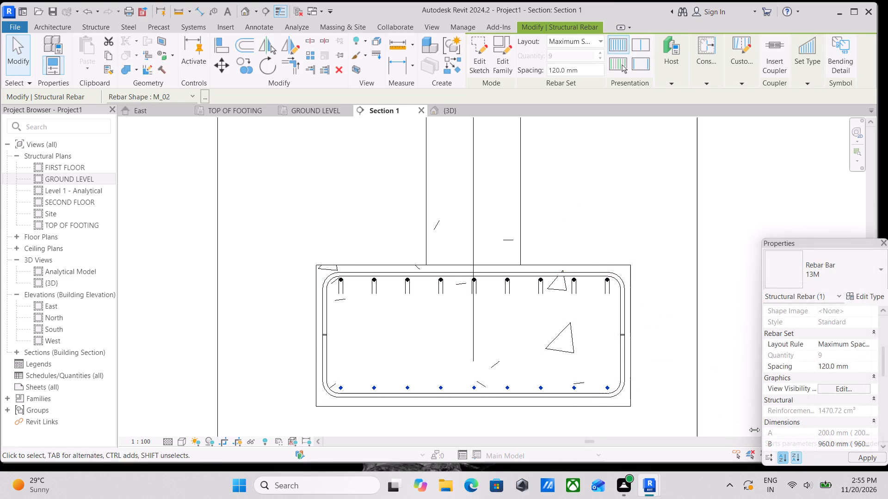
click(621, 372)
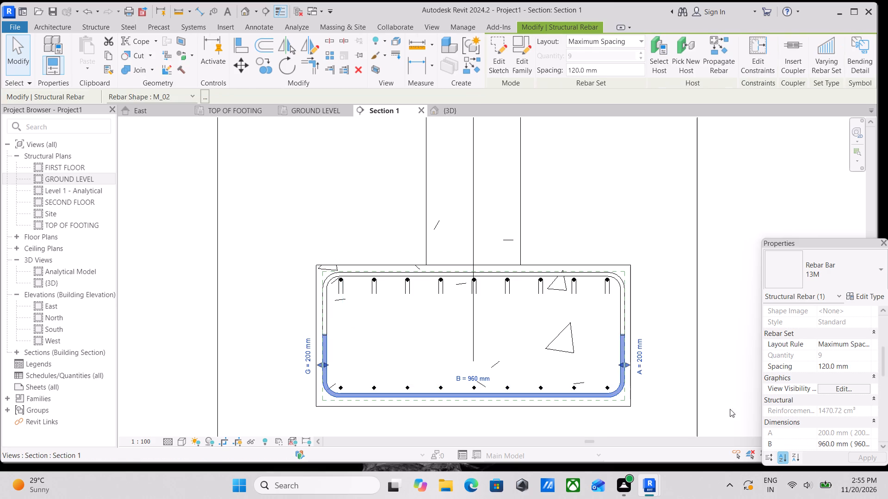
click(827, 391)
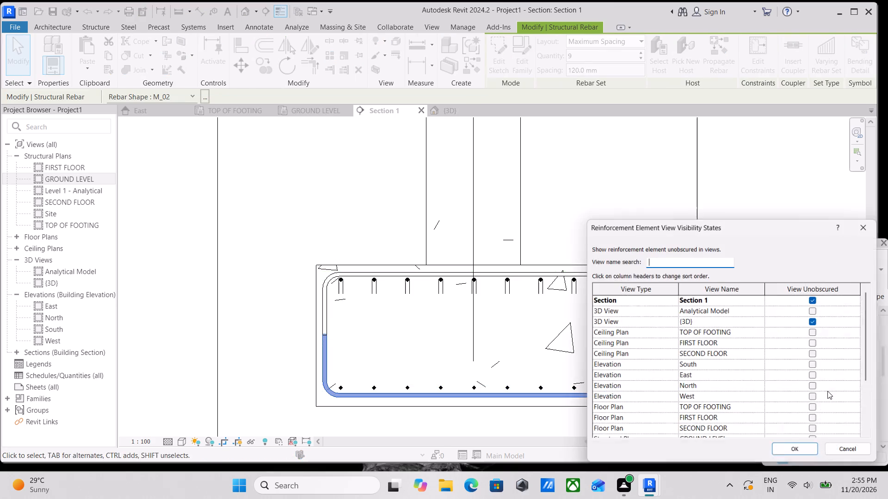
click(795, 452)
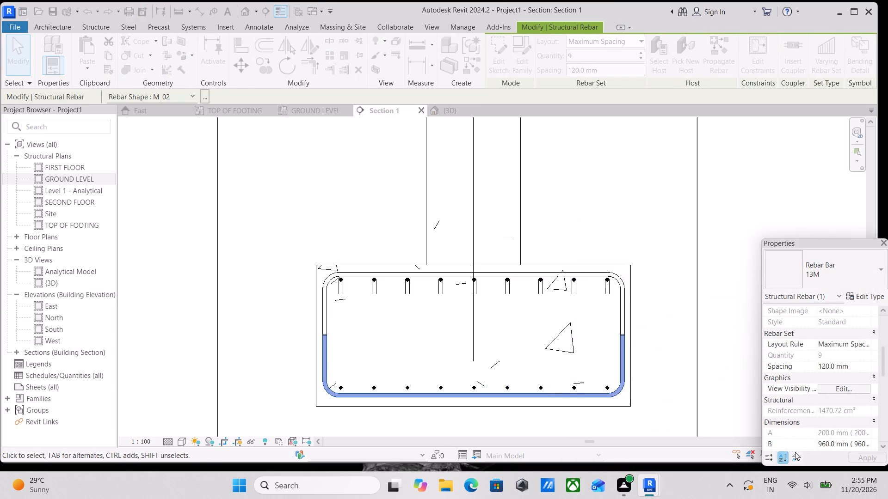
click(608, 273)
click(623, 282)
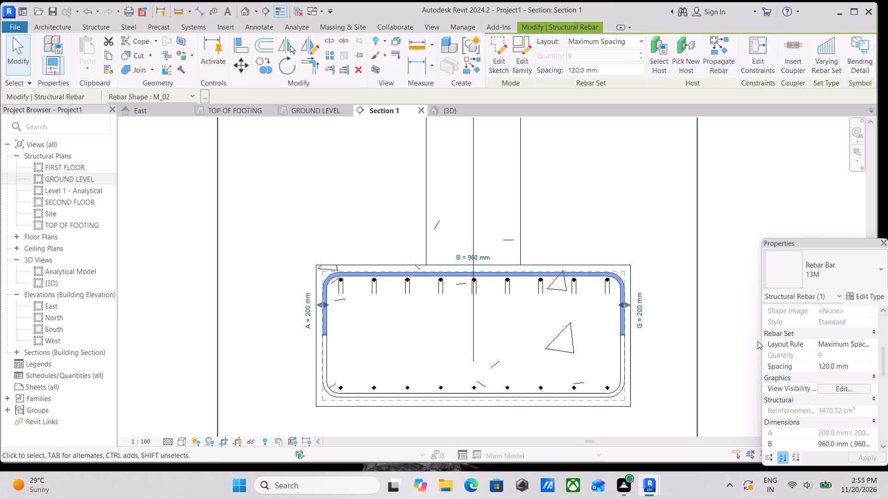
click(827, 390)
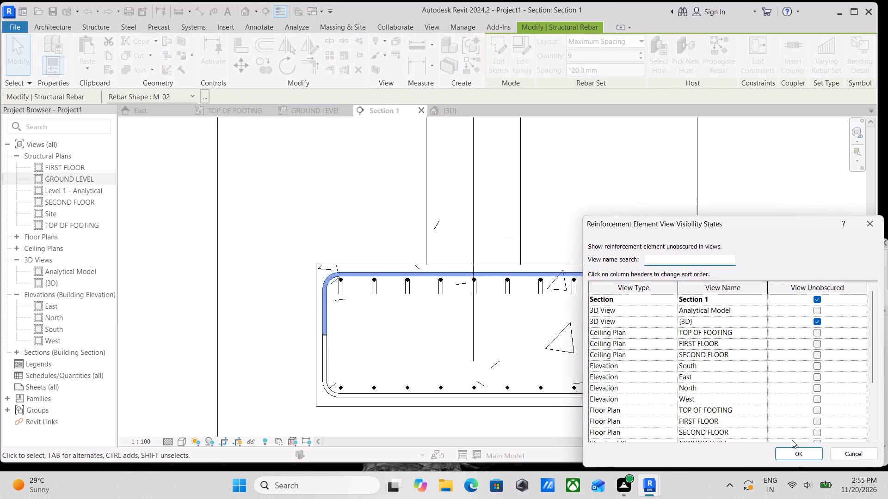
click(793, 453)
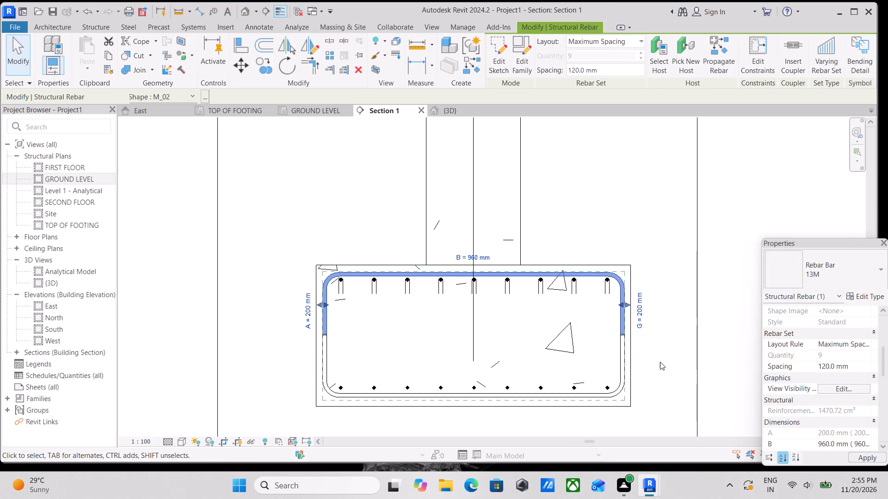
In the {3D} view, start Propagate Rebar from the reinforced corner footing and pick the other three footings along grid 1 as destination hosts.
key(Escape)
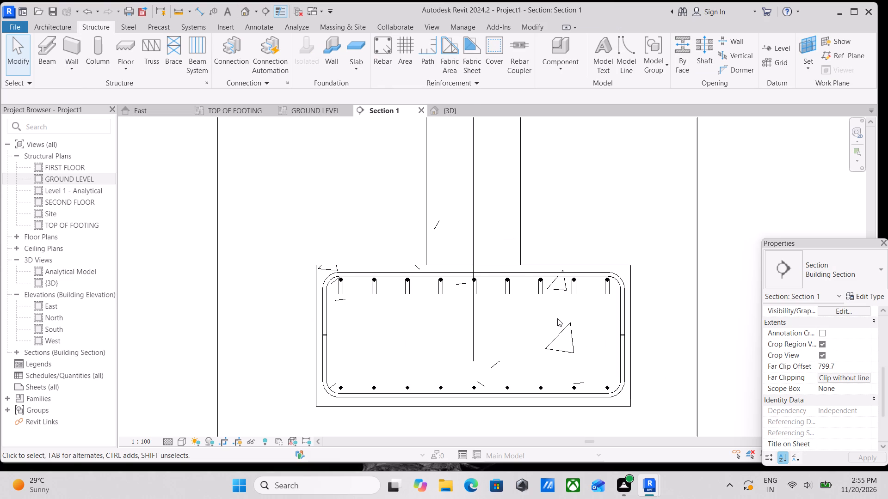
click(456, 111)
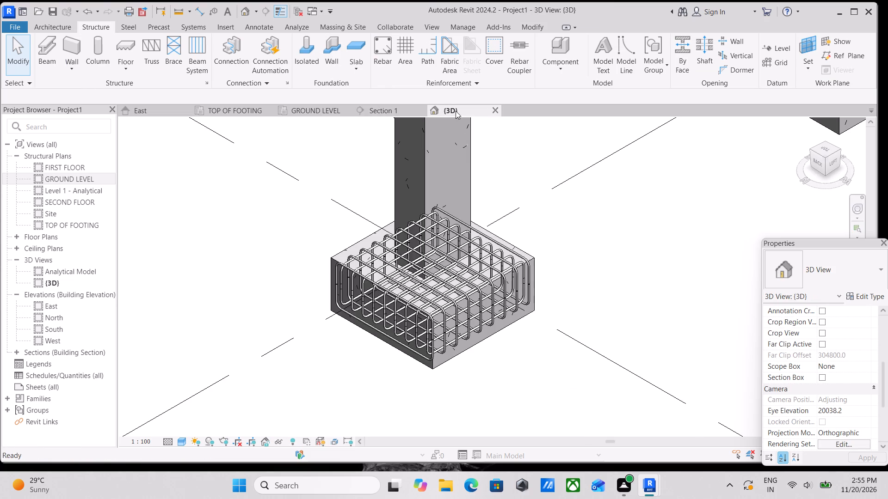
scroll(534, 338, up, 4)
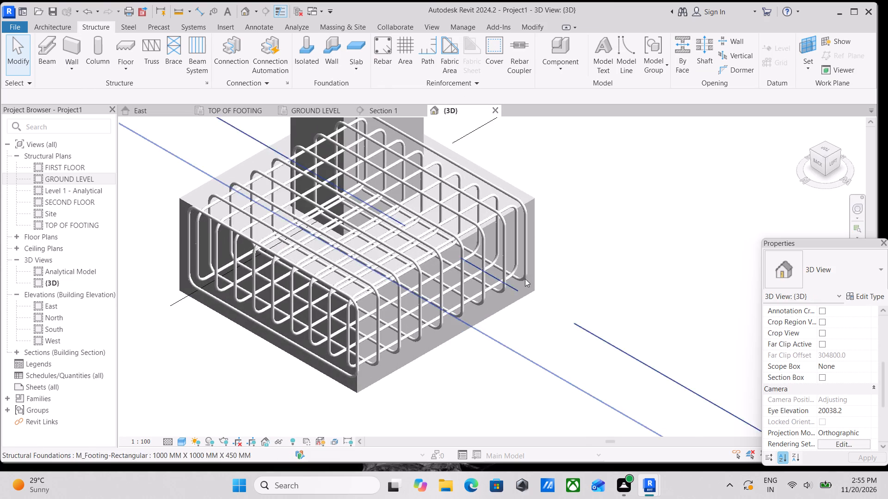
scroll(526, 277, up, 3)
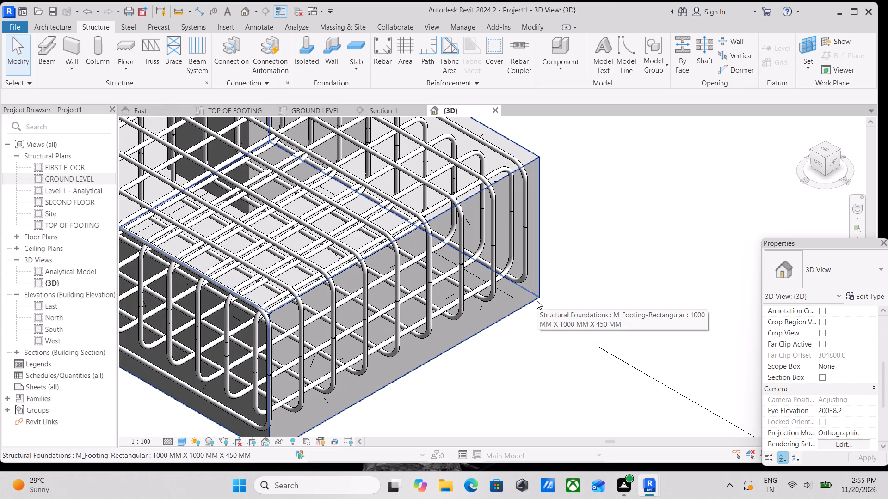
scroll(537, 301, up, 3)
click(538, 283)
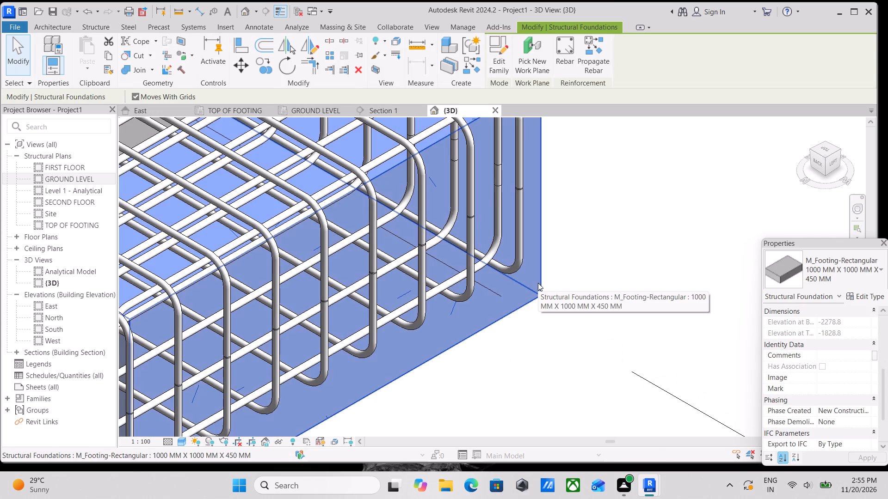
scroll(538, 283, down, 16)
middle_drag(538, 283, 523, 323)
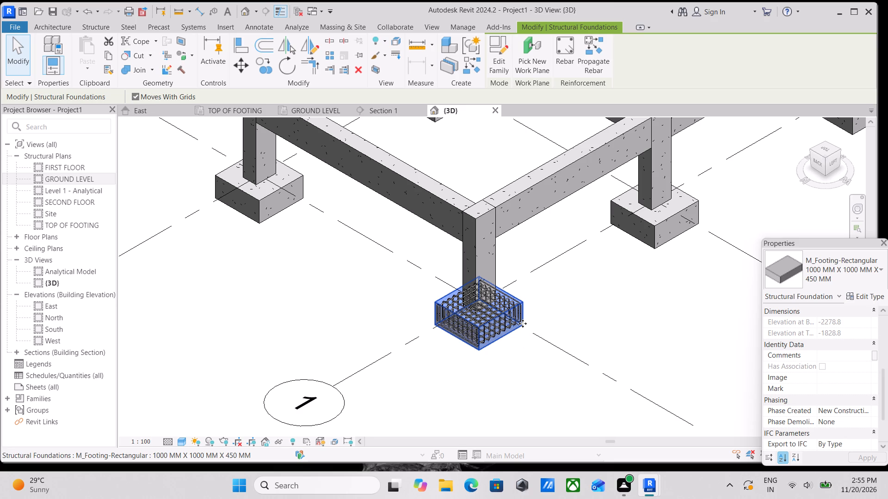
click(591, 43)
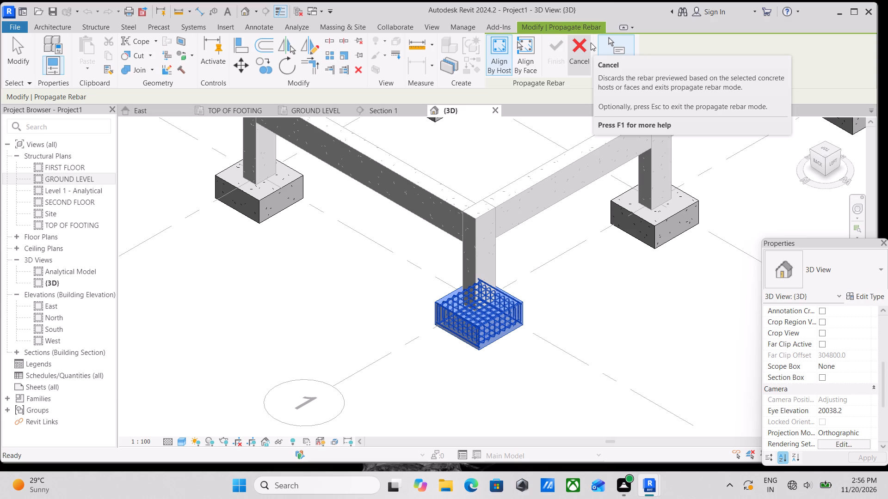
click(654, 230)
middle_drag(654, 227, 470, 235)
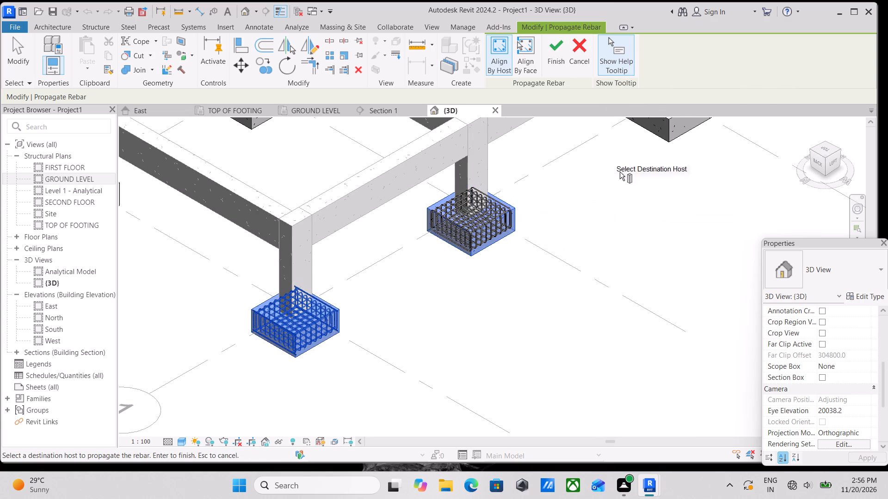
middle_drag(629, 172, 529, 292)
click(573, 238)
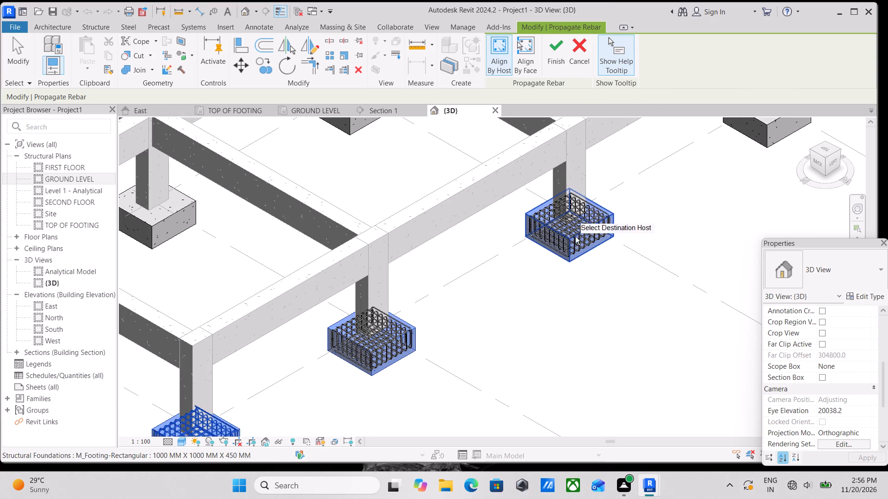
middle_drag(598, 219, 494, 289)
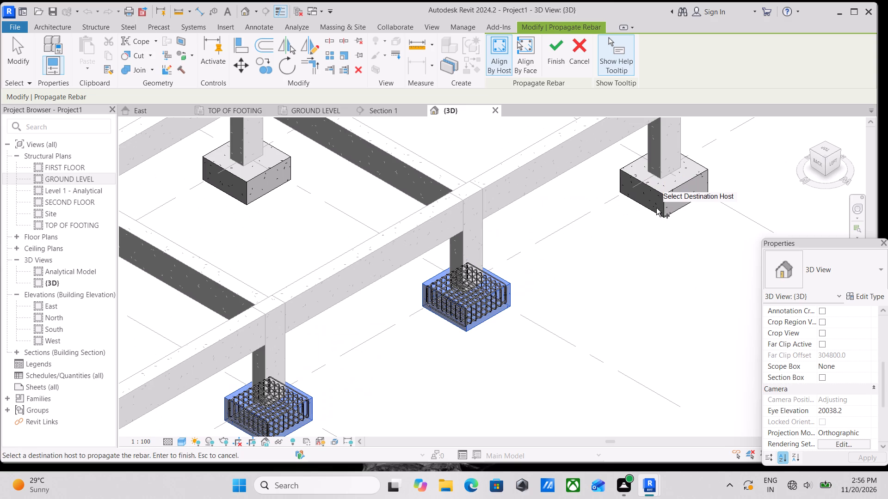
click(659, 206)
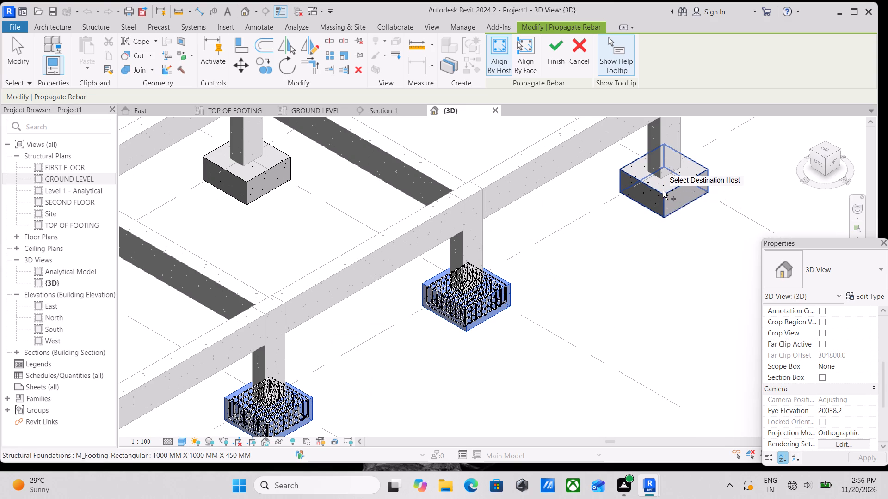
click(663, 191)
Add the four footings along grid 2 as destination hosts for the propagated rebar.
scroll(663, 191, down, 3)
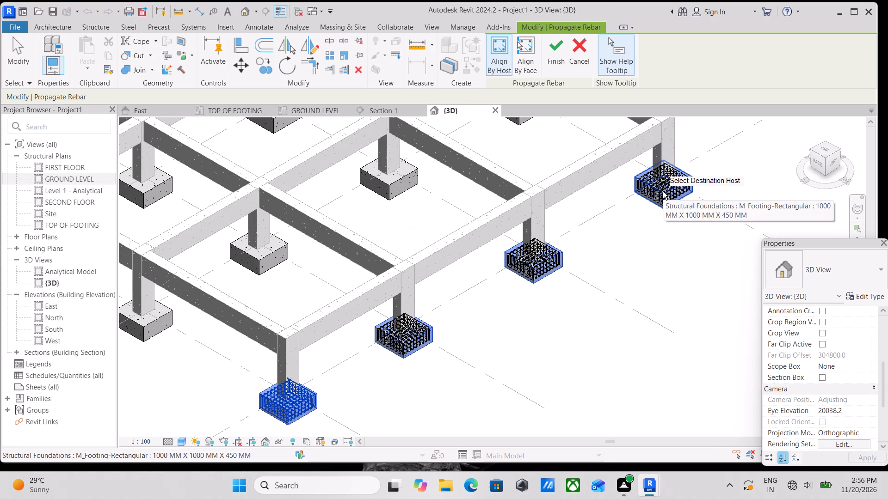
scroll(561, 270, down, 1)
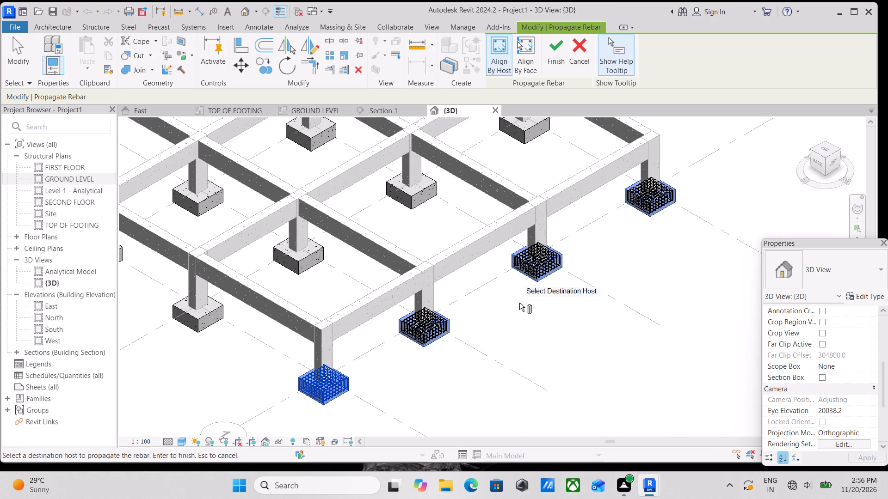
middle_drag(519, 300, 496, 311)
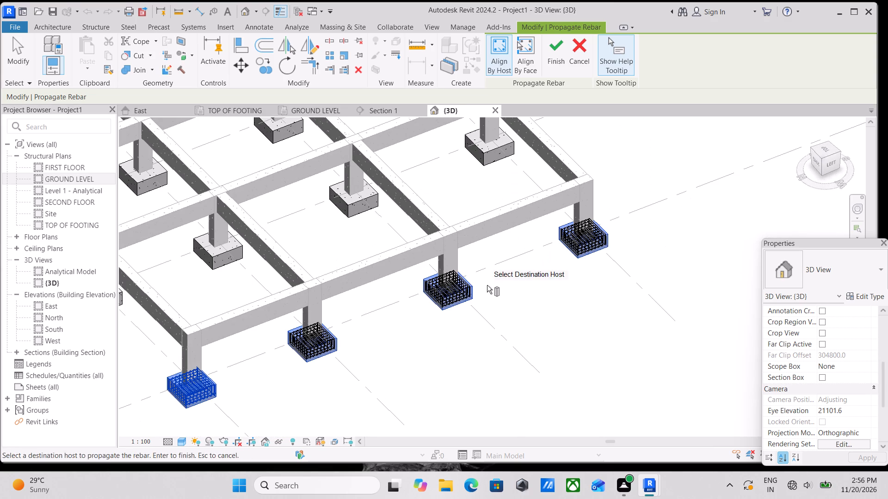
shift+middle_drag(460, 295, 493, 123)
middle_drag(454, 254, 401, 432)
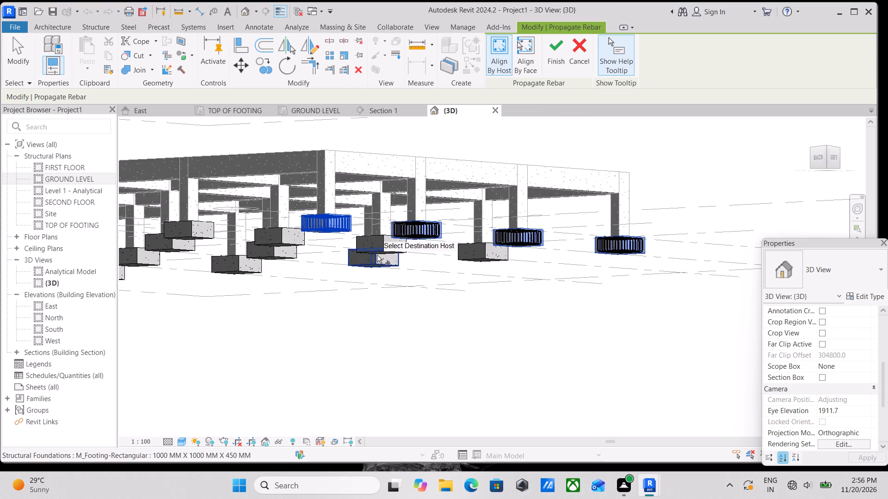
shift+middle_drag(377, 255, 408, 245)
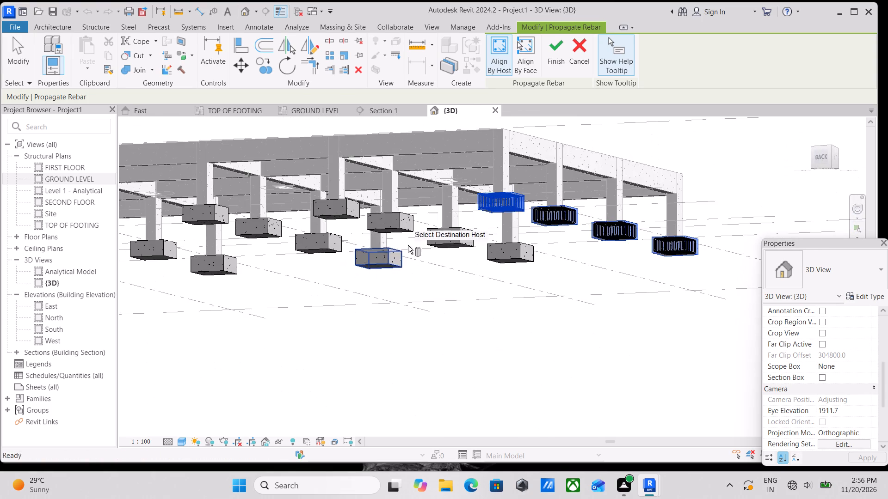
middle_drag(475, 273, 471, 365)
shift+middle_drag(455, 342, 442, 292)
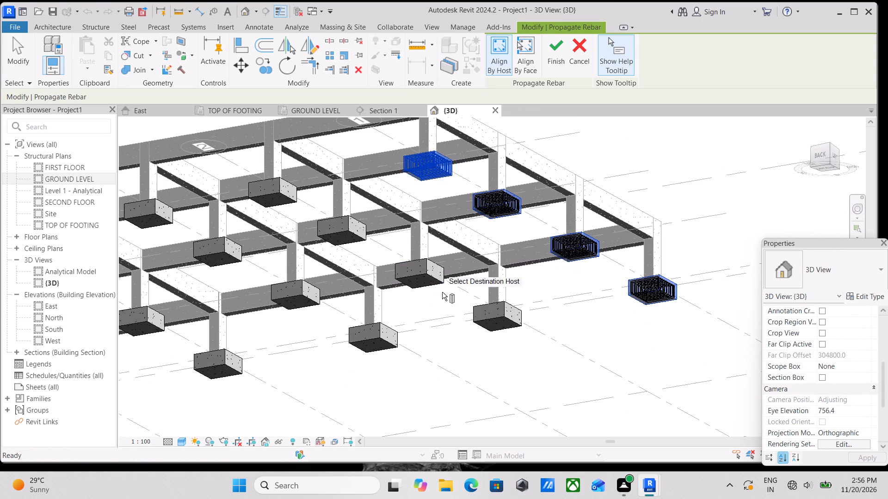
click(281, 190)
click(342, 232)
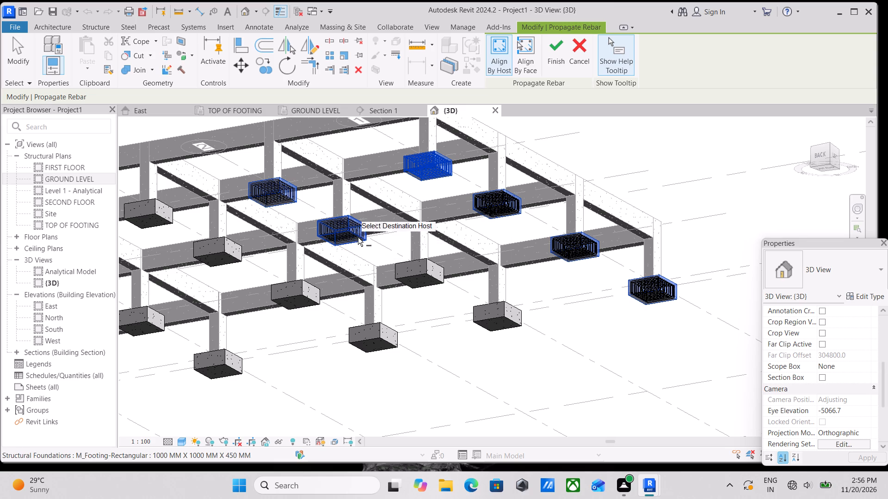
click(426, 269)
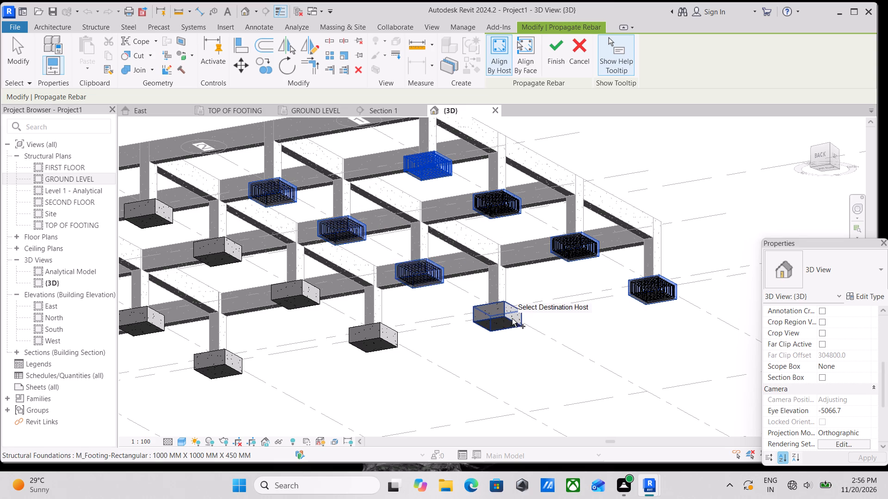
click(512, 318)
Add the four footings along grid 3 as destination hosts for the propagated rebar.
middle_drag(394, 302, 488, 295)
click(466, 331)
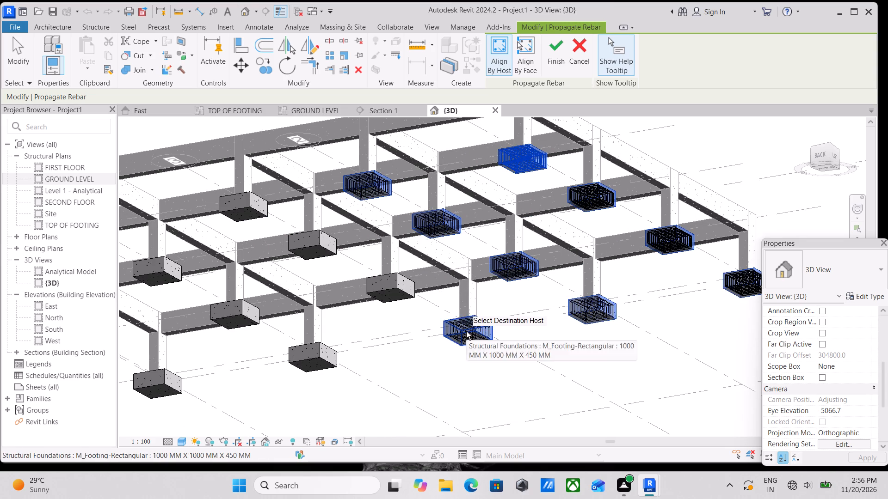
click(390, 291)
middle_drag(381, 284, 421, 309)
click(361, 270)
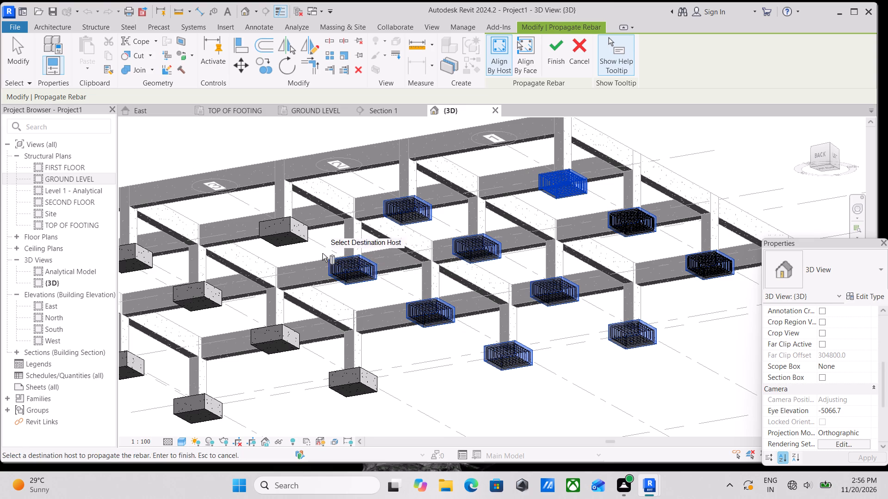
click(280, 232)
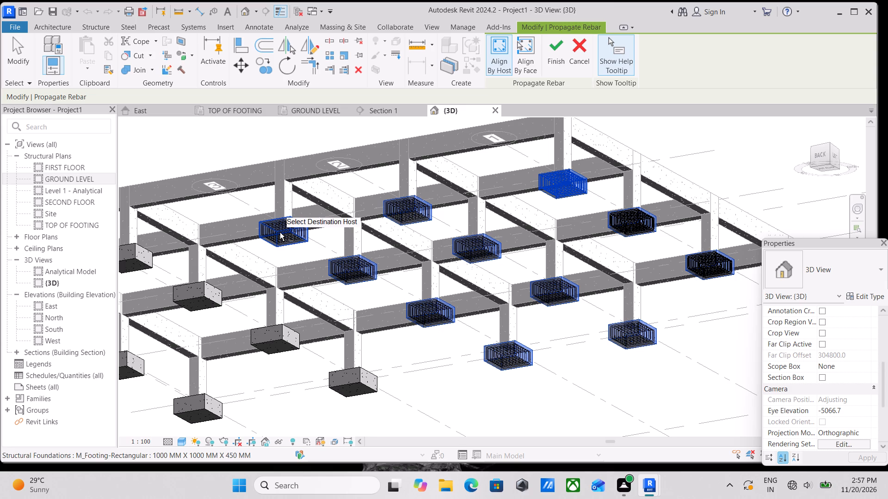
Add the four footings along grid 4 as destination hosts for the propagated rebar.
scroll(240, 292, up, 2)
middle_drag(243, 292, 446, 337)
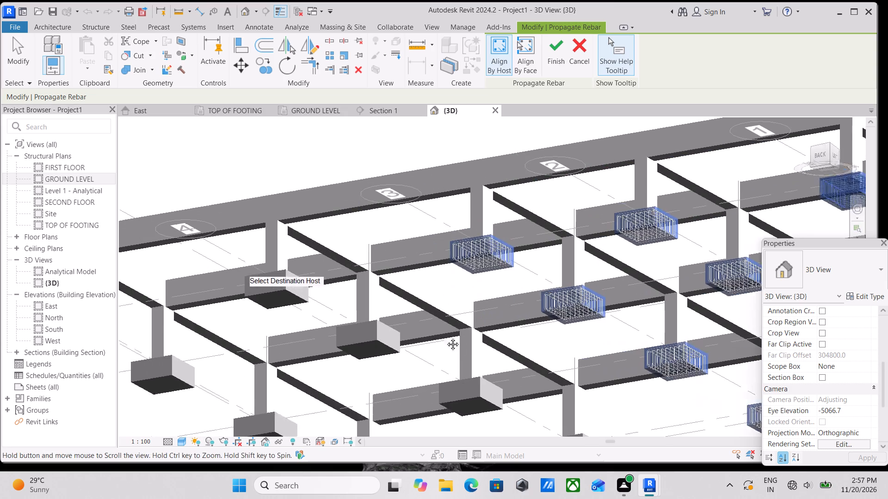
middle_drag(446, 337, 453, 339)
click(313, 294)
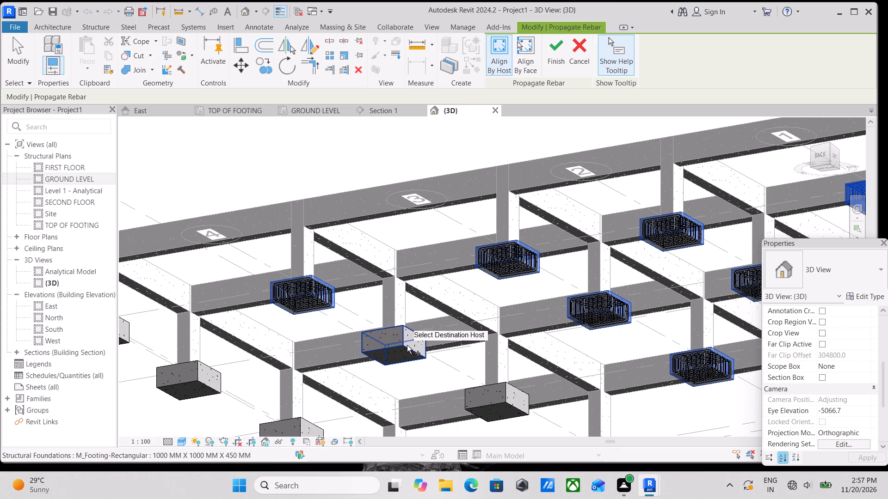
click(407, 345)
middle_drag(407, 345, 407, 340)
middle_drag(496, 397, 455, 347)
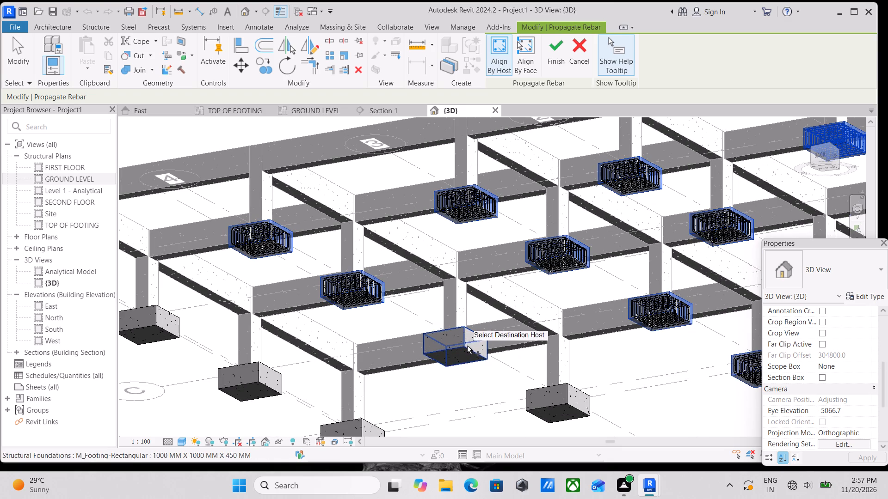
click(467, 345)
click(572, 403)
Add the four footings along grid 5 as destination hosts and finish propagating the rebar.
scroll(572, 402, down, 4)
middle_drag(530, 393, 525, 360)
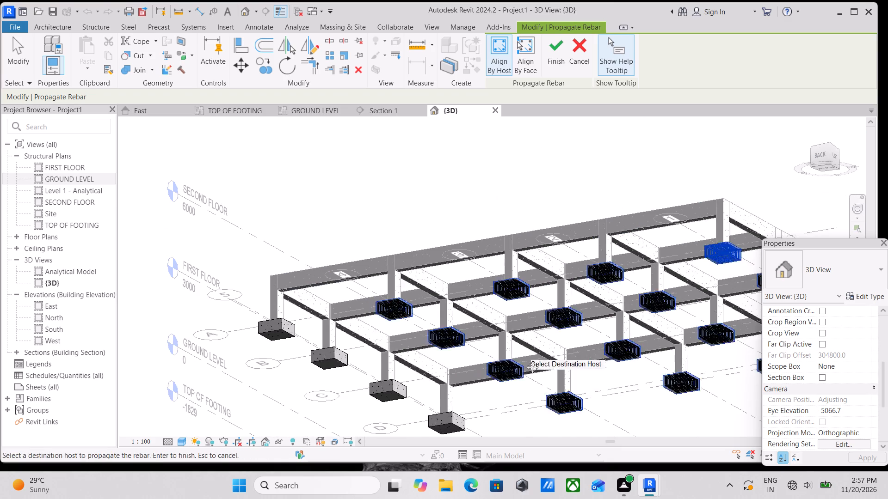
middle_drag(525, 360, 543, 344)
scroll(455, 382, up, 2)
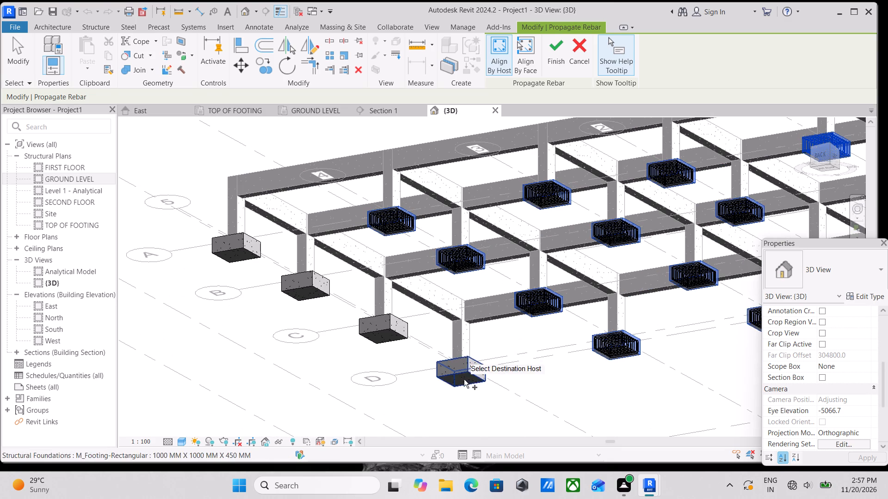
click(465, 375)
click(376, 330)
middle_drag(349, 333, 395, 437)
click(348, 389)
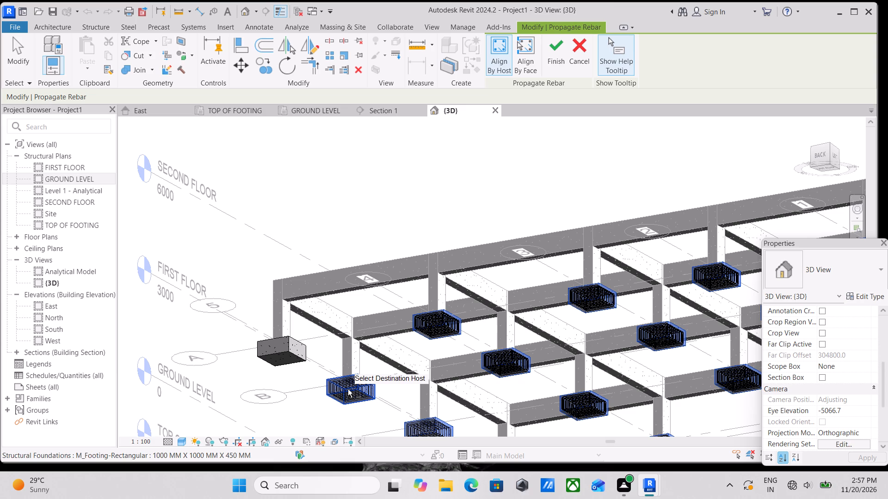
click(296, 359)
click(559, 48)
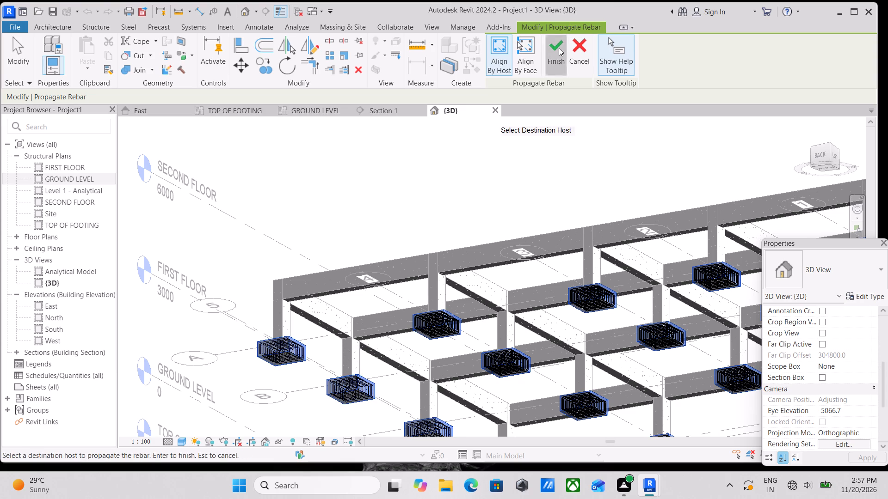